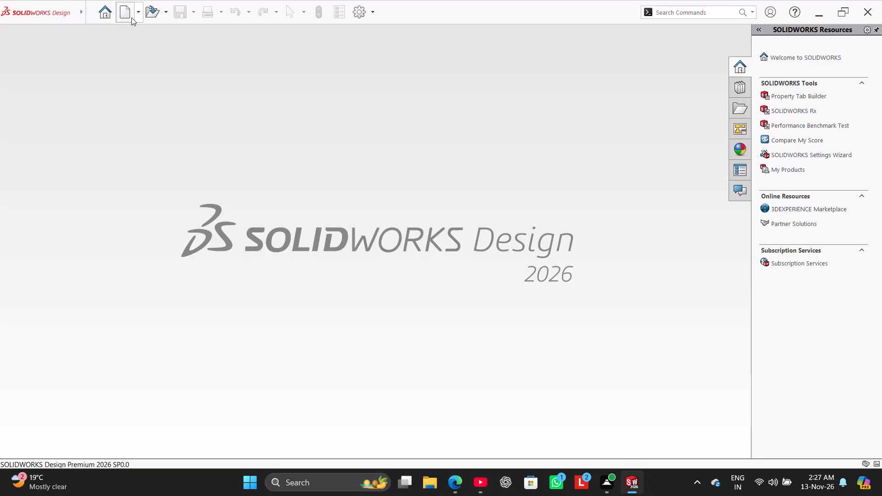
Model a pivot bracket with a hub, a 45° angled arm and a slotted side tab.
Create a new part document.
{"action": "left_click", "coordinate": [129, 14]}
{"action": "left_click", "coordinate": [362, 355]}
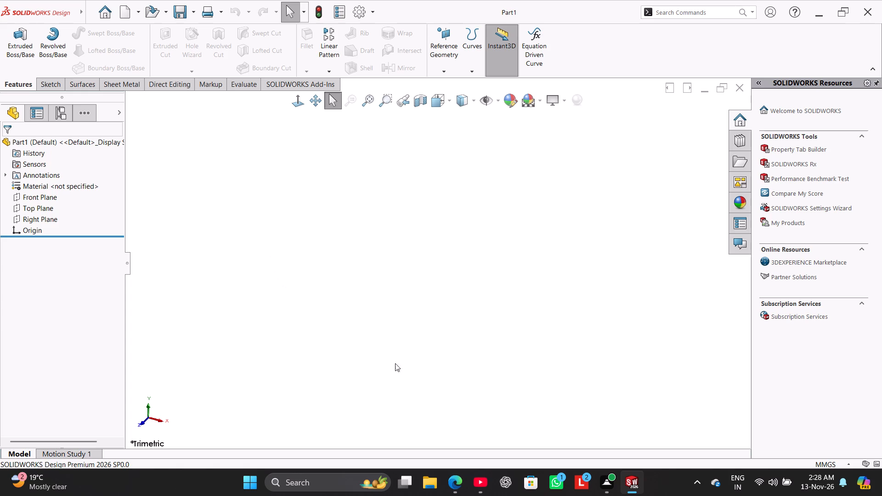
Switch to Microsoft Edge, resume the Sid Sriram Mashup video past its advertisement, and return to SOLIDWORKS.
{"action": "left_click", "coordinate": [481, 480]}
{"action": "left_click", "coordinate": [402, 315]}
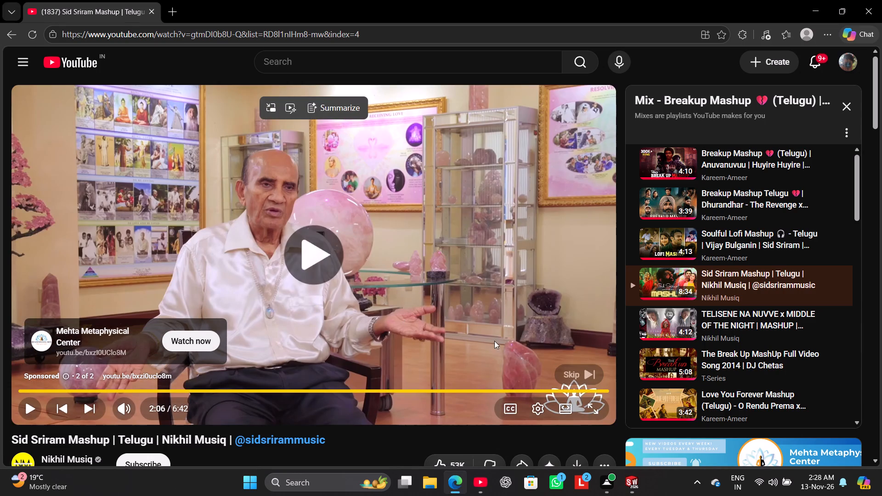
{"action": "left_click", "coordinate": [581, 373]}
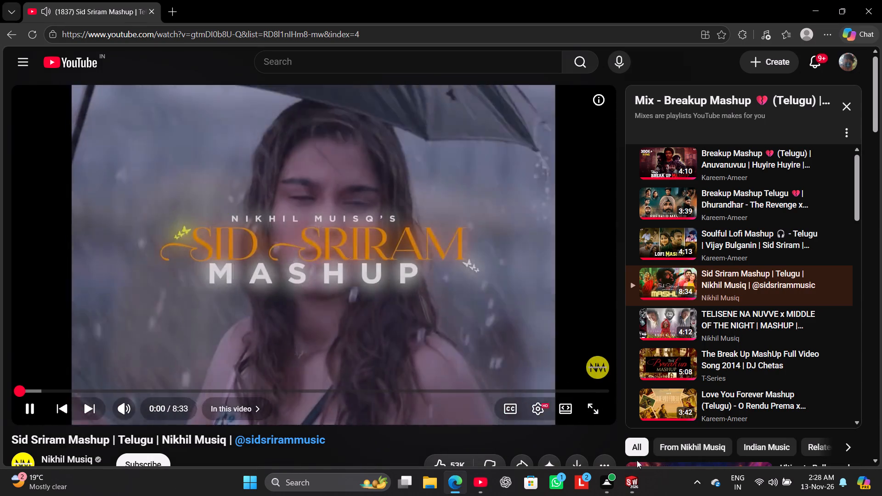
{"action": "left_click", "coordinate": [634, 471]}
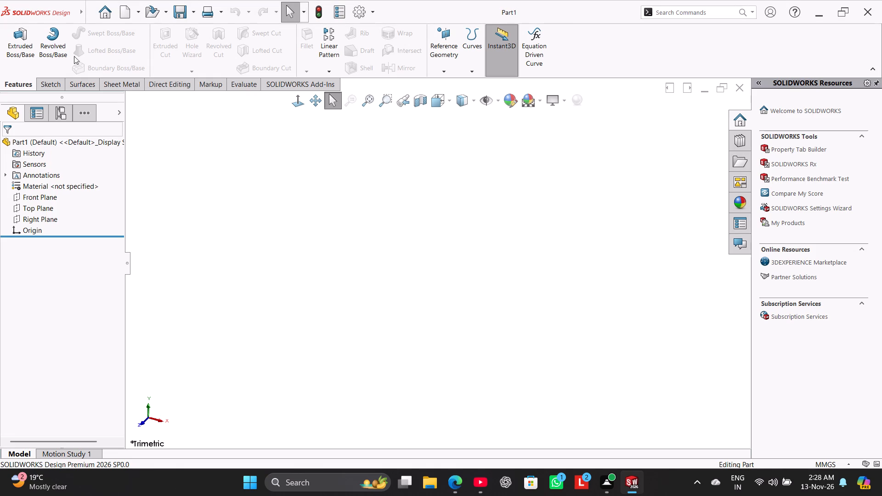
Start a new sketch in the empty part.
{"action": "left_click", "coordinate": [59, 81]}
{"action": "left_click", "coordinate": [15, 36]}
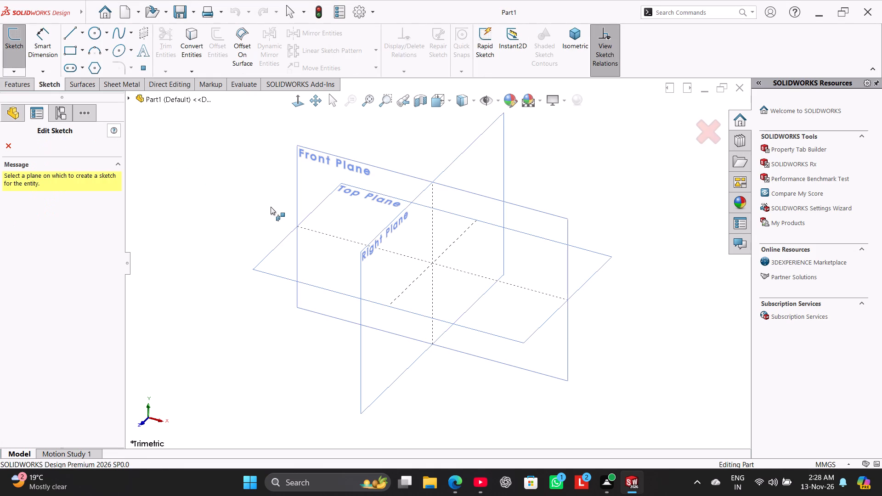
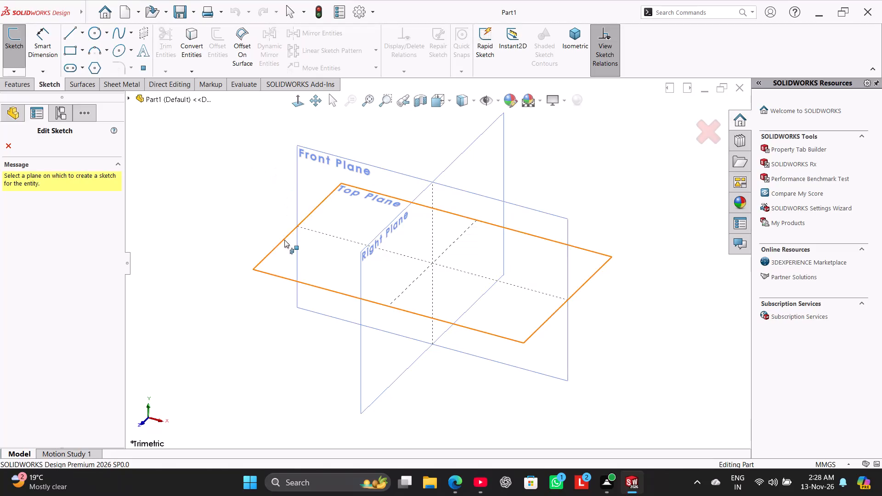
On the Front Plane, sketch two concentric circles centred on the origin with radii of about 20.7 mm and 13.7 mm.
{"action": "left_click", "coordinate": [237, 165]}
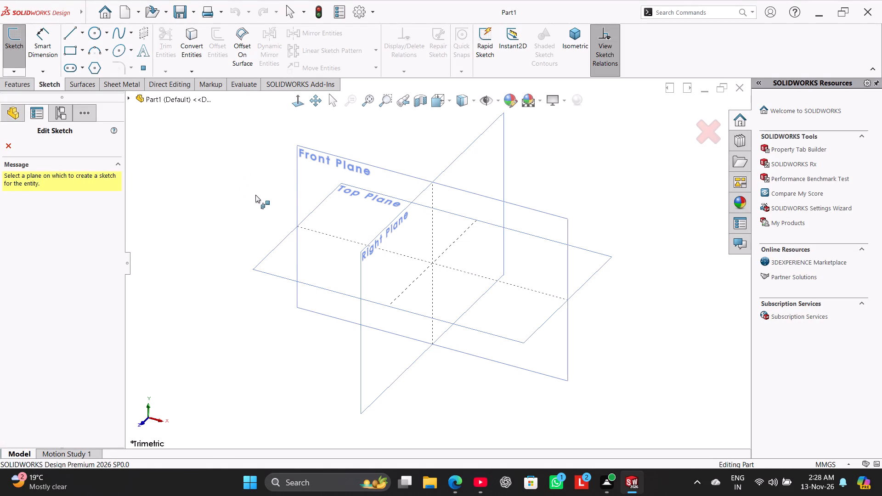
{"action": "left_click", "coordinate": [325, 219]}
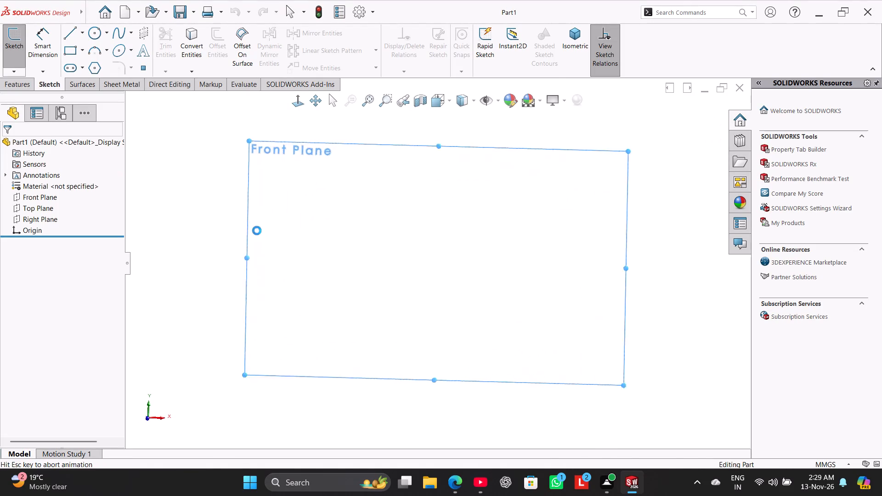
{"action": "left_click", "coordinate": [94, 32]}
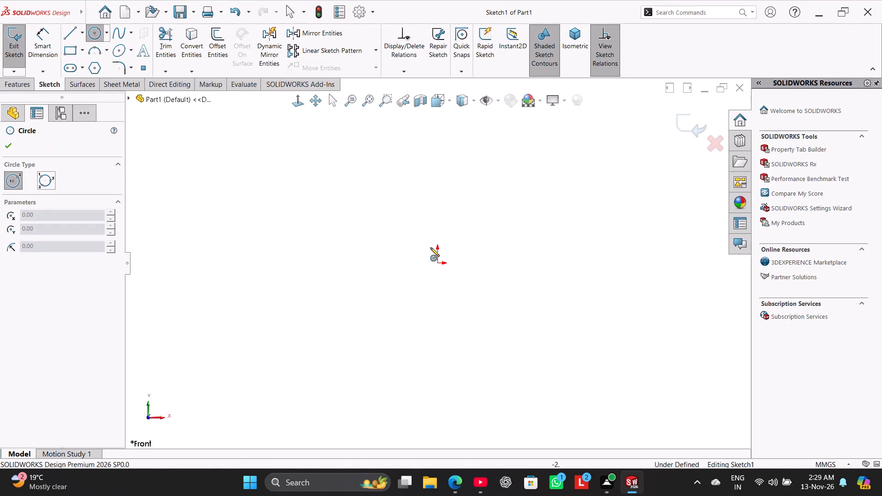
{"action": "left_click", "coordinate": [438, 262]}
{"action": "left_click", "coordinate": [461, 303]}
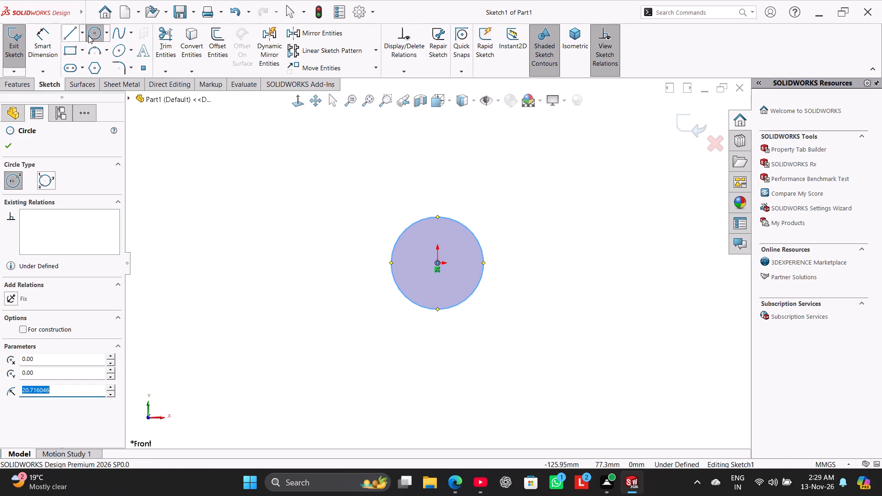
{"action": "left_click_drag", "start_coordinate": [439, 264], "coordinate": [442, 268]}
{"action": "left_click", "coordinate": [456, 287]}
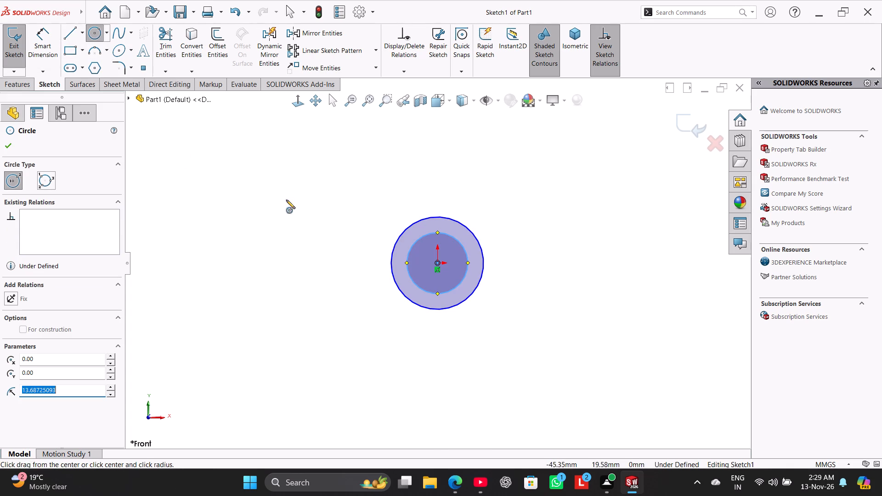
Dimension the outer circle to a diameter of 80 mm and the inner circle to a diameter of 60 mm.
{"action": "left_click", "coordinate": [38, 42]}
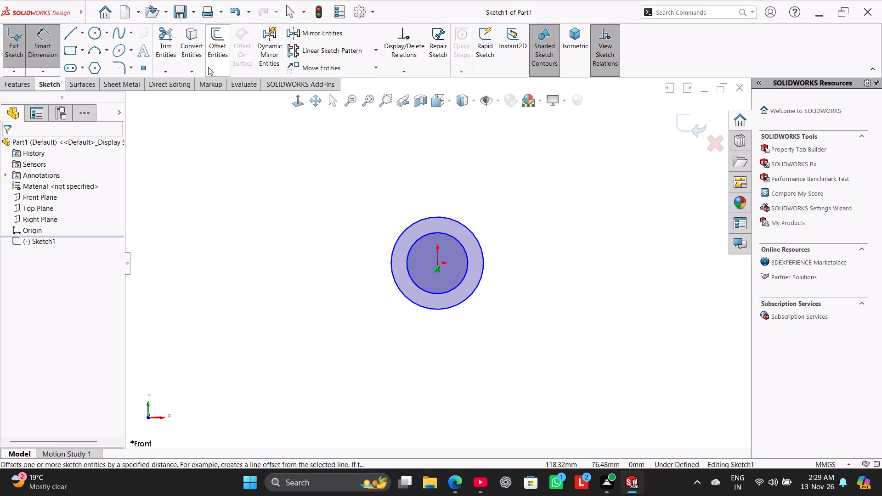
{"action": "left_click", "coordinate": [415, 304]}
{"action": "left_click", "coordinate": [369, 353]}
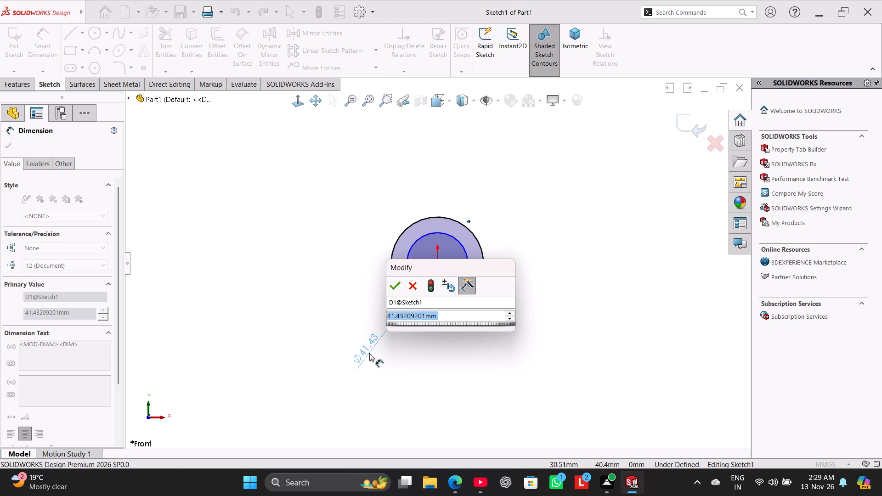
{"action": "type", "text": "80"}
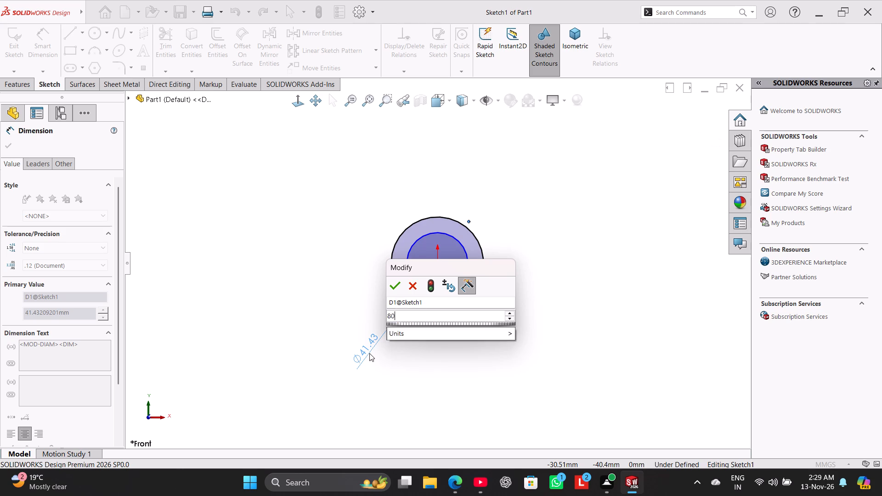
{"action": "key", "text": "Return"}
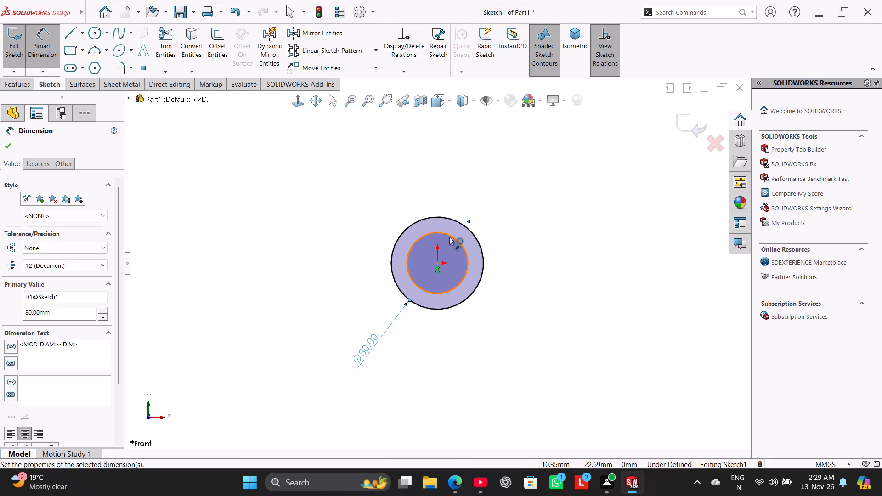
{"action": "left_click", "coordinate": [449, 237]}
{"action": "left_click", "coordinate": [488, 200]}
{"action": "key", "text": "6"}
{"action": "key", "text": "0"}
{"action": "key", "text": "Return"}
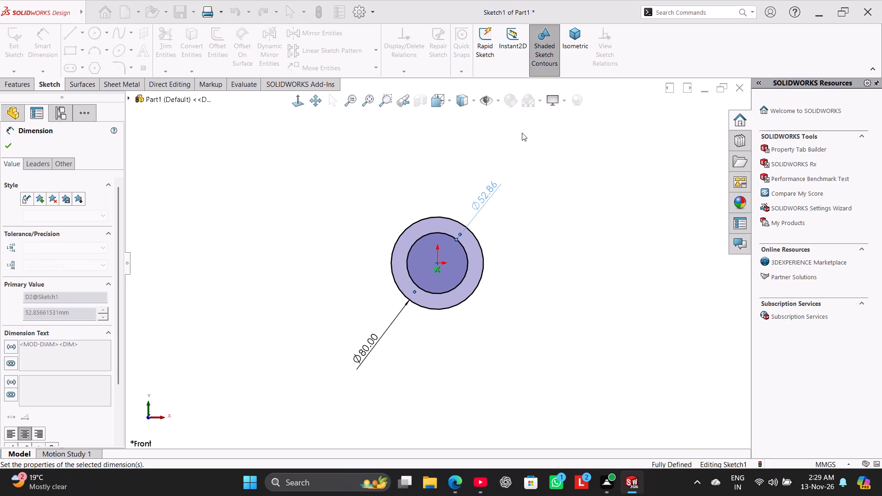
{"action": "right_click", "coordinate": [316, 209]}
{"action": "left_click", "coordinate": [338, 239]}
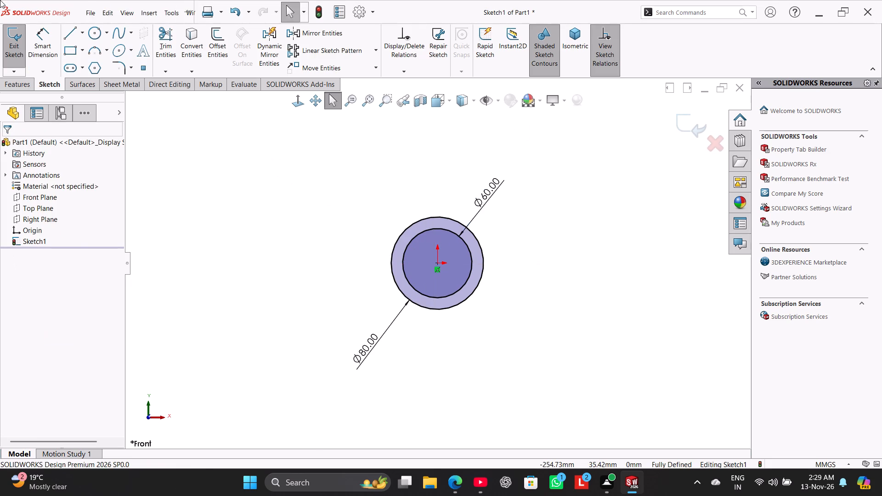
{"action": "left_click", "coordinate": [325, 147]}
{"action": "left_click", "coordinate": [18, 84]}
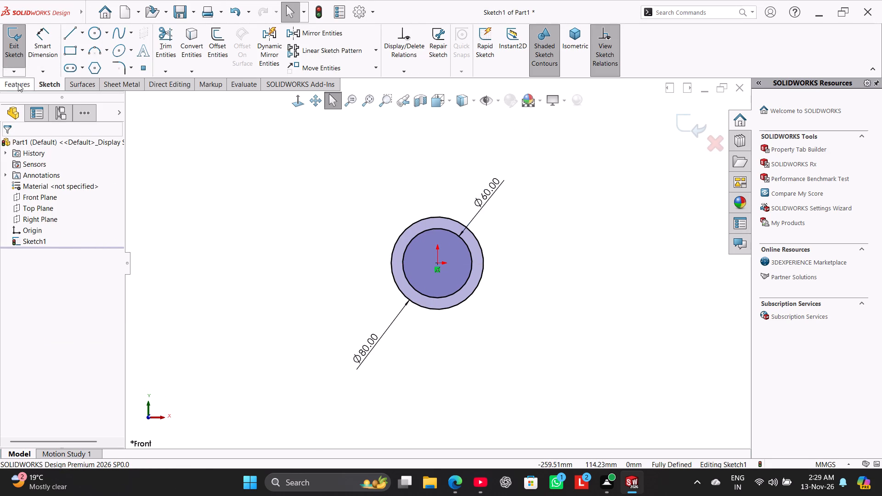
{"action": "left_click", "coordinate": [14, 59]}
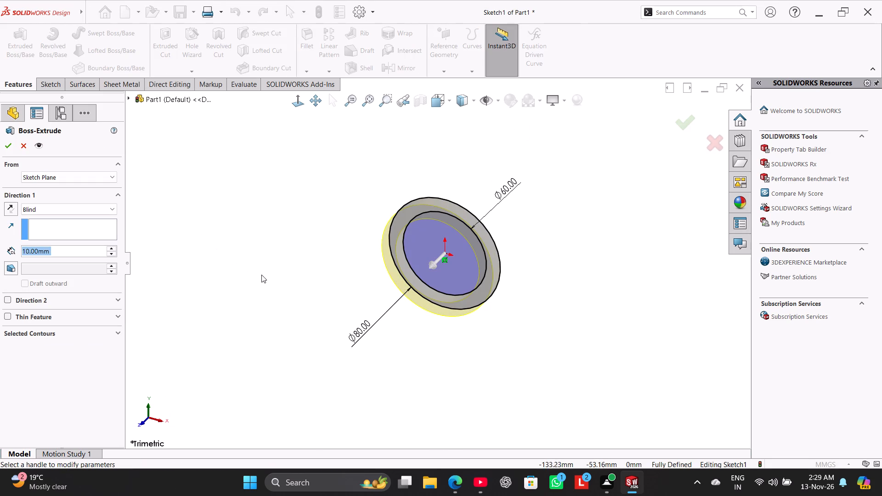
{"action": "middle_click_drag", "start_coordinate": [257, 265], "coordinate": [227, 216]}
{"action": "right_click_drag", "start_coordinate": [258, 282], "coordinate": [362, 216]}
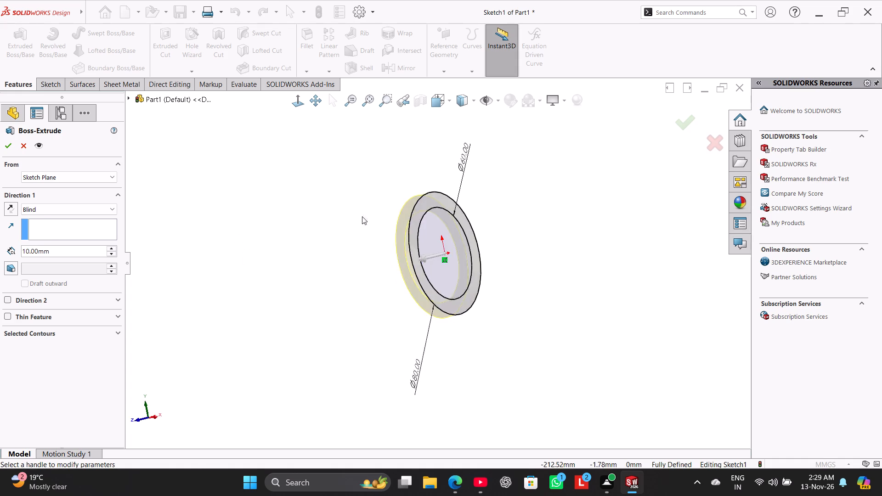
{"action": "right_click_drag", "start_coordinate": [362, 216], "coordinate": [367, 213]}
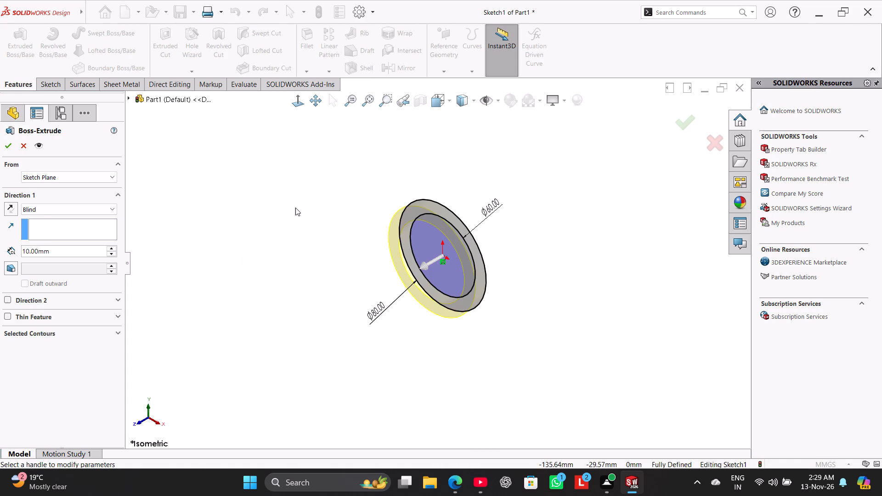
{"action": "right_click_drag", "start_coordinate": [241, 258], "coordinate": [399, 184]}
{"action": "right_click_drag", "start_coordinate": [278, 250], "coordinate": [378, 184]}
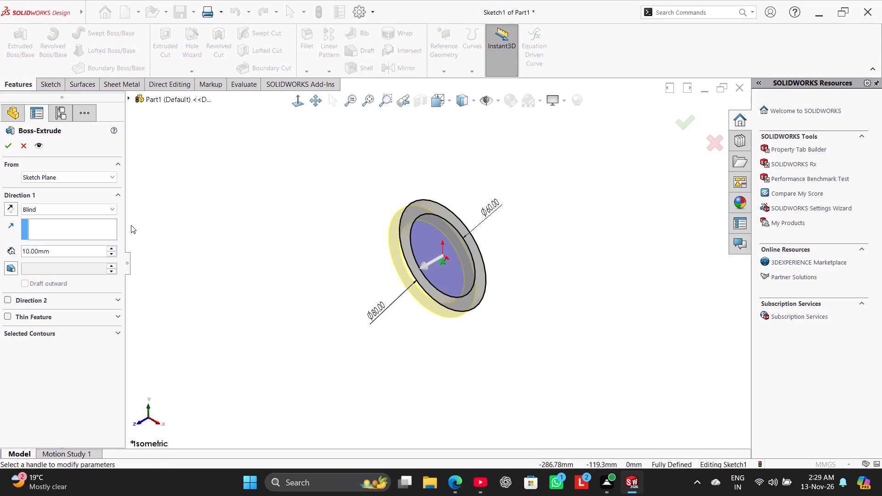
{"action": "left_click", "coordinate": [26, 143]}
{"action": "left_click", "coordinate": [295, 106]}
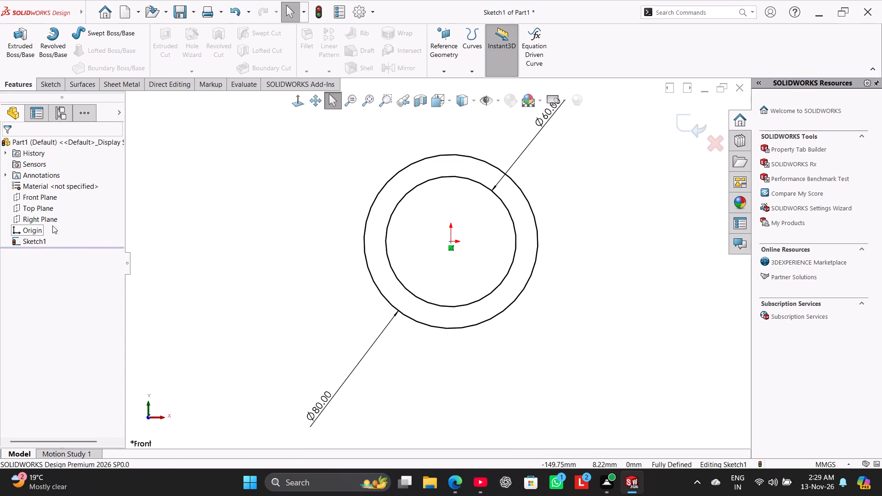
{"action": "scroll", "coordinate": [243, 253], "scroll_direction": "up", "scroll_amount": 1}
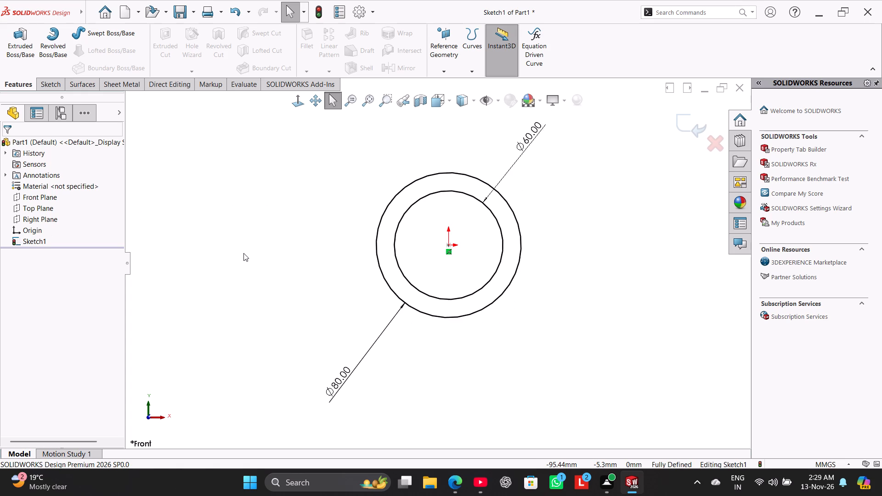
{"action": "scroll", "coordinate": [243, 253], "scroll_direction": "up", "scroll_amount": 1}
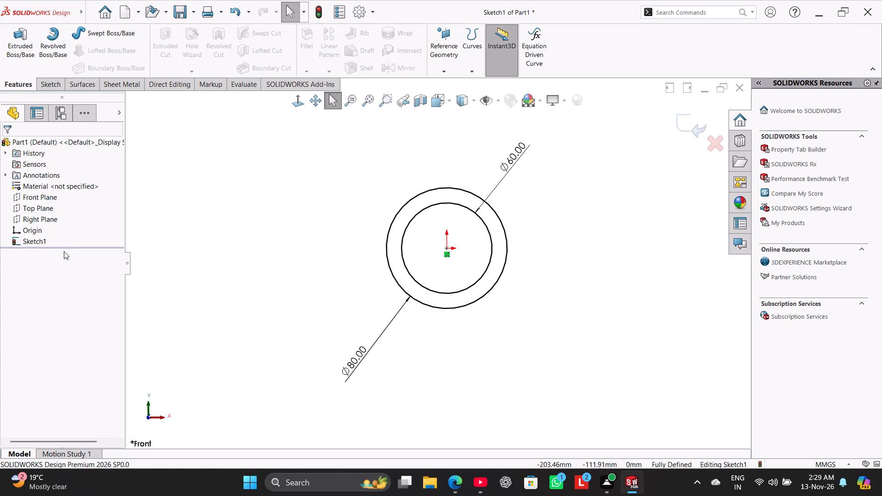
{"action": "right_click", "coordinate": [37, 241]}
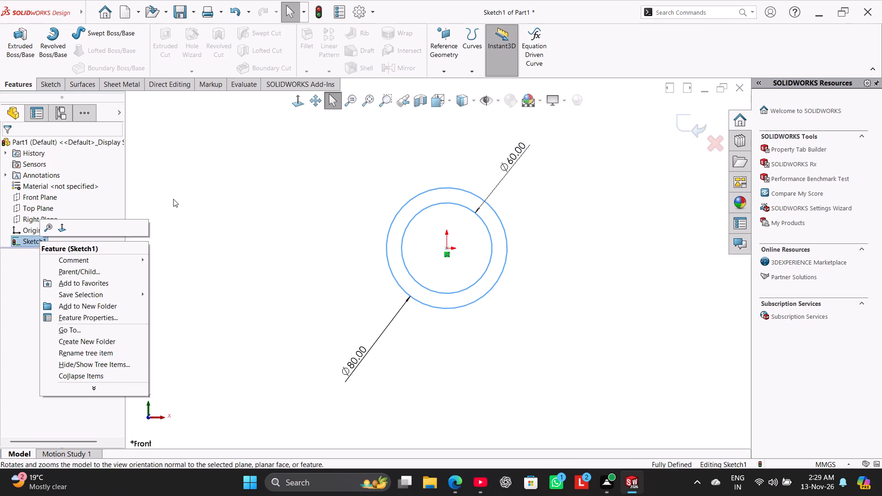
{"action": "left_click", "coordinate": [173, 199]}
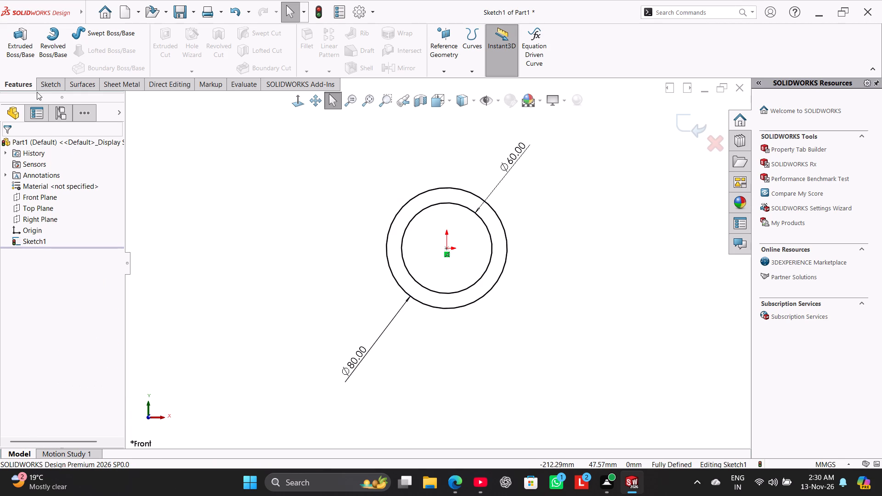
Extrude the ring profile as a blind boss from the sketch plane to a depth of 80 mm.
{"action": "left_click", "coordinate": [26, 81]}
{"action": "left_click", "coordinate": [21, 45]}
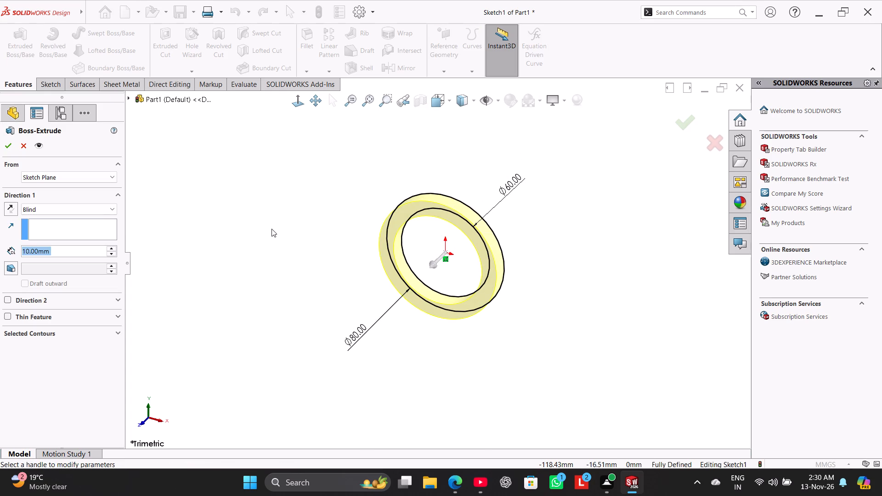
{"action": "type", "text": "80"}
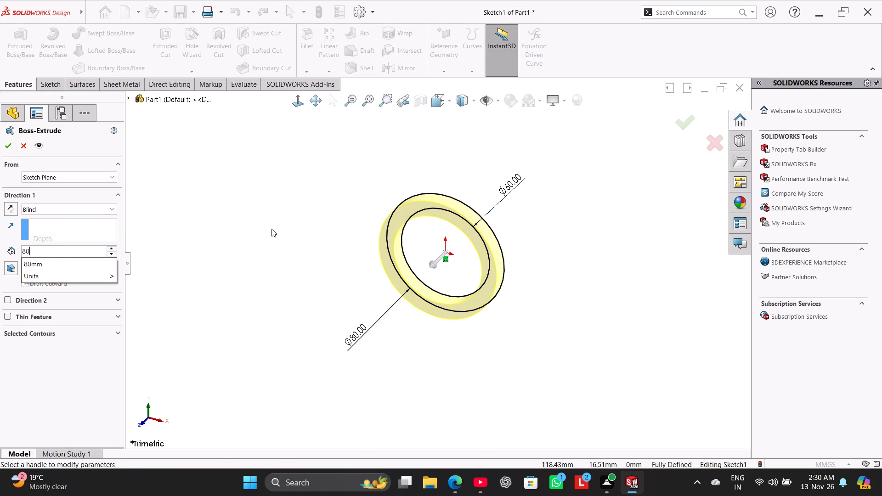
{"action": "key", "text": "Return"}
{"action": "left_click", "coordinate": [0, 148]}
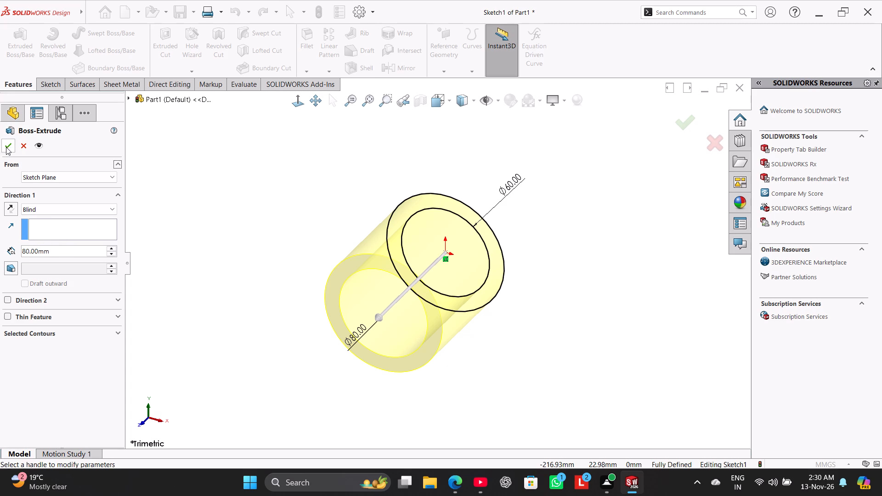
{"action": "left_click", "coordinate": [6, 147]}
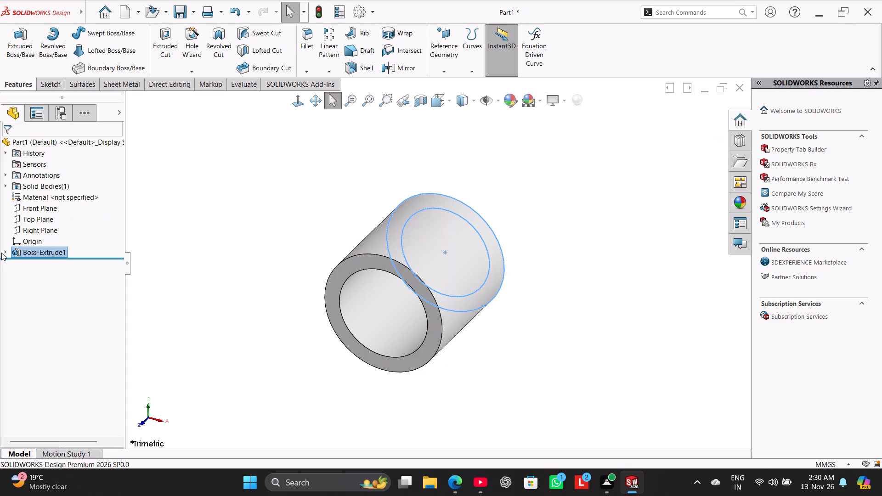
Change the sketch plane of the extrusion's profile sketch from the Front Plane to the Top Plane.
{"action": "left_click", "coordinate": [1, 253]}
{"action": "left_click", "coordinate": [8, 252]}
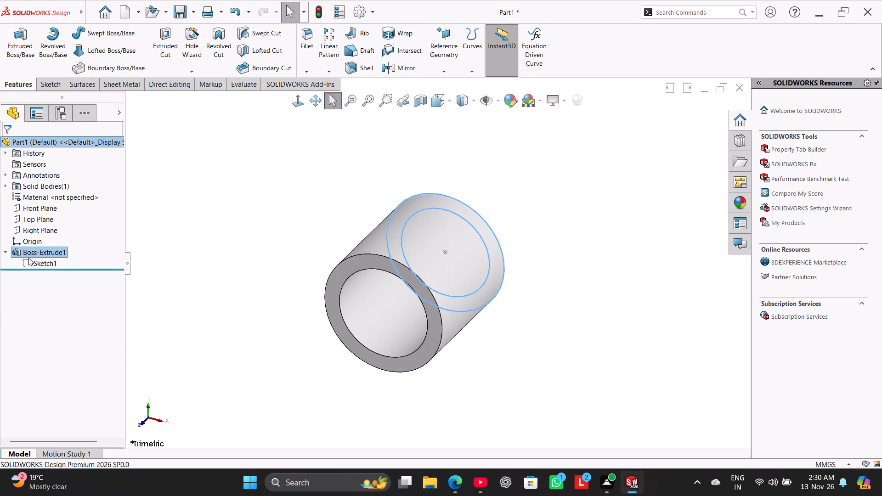
{"action": "left_click", "coordinate": [28, 258]}
{"action": "right_click", "coordinate": [51, 259]}
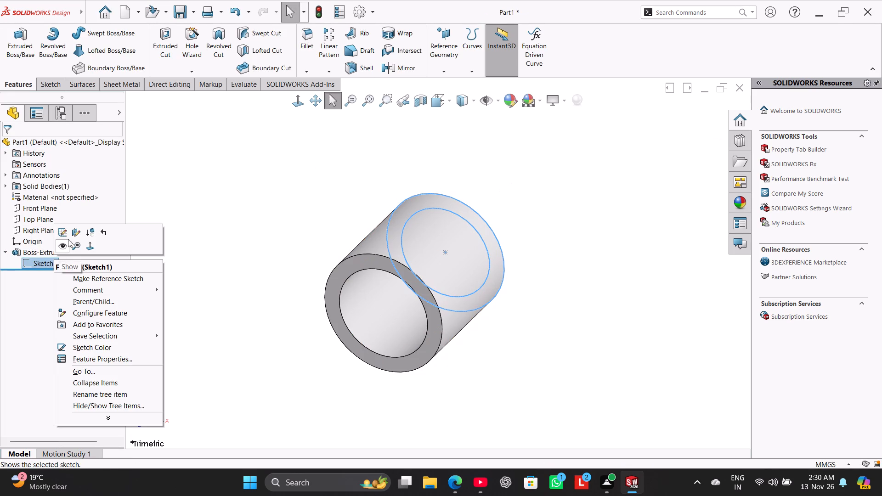
{"action": "left_click", "coordinate": [72, 234]}
{"action": "left_click", "coordinate": [129, 100]}
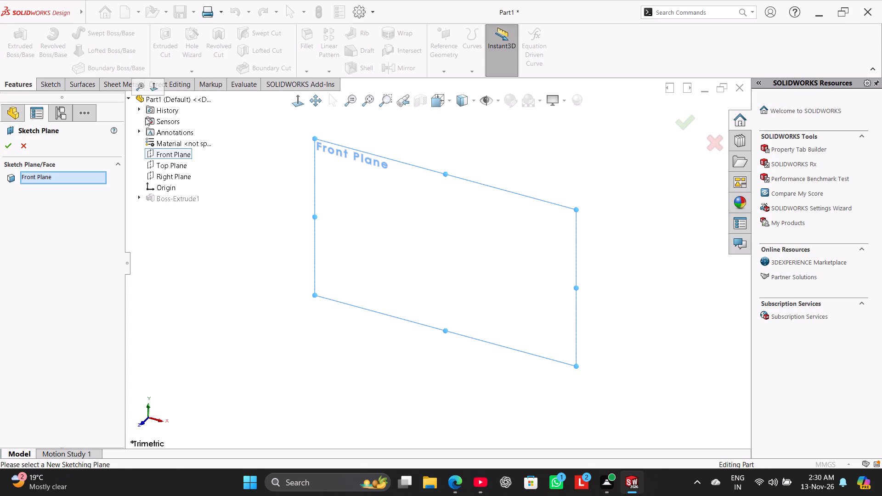
{"action": "left_click", "coordinate": [175, 162]}
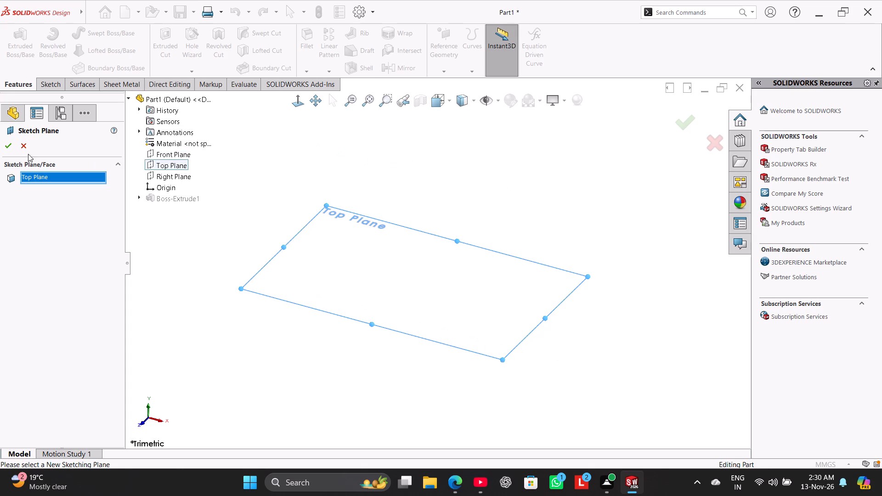
{"action": "left_click", "coordinate": [11, 146]}
{"action": "left_click", "coordinate": [248, 210]}
{"action": "right_click_drag", "start_coordinate": [261, 265], "coordinate": [345, 215]}
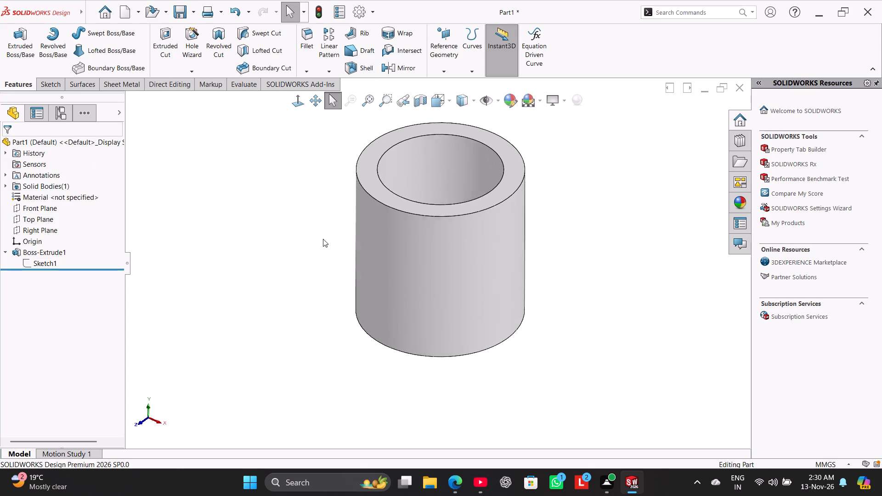
{"action": "left_click", "coordinate": [278, 249]}
{"action": "scroll", "coordinate": [288, 279], "scroll_direction": "up", "scroll_amount": 2}
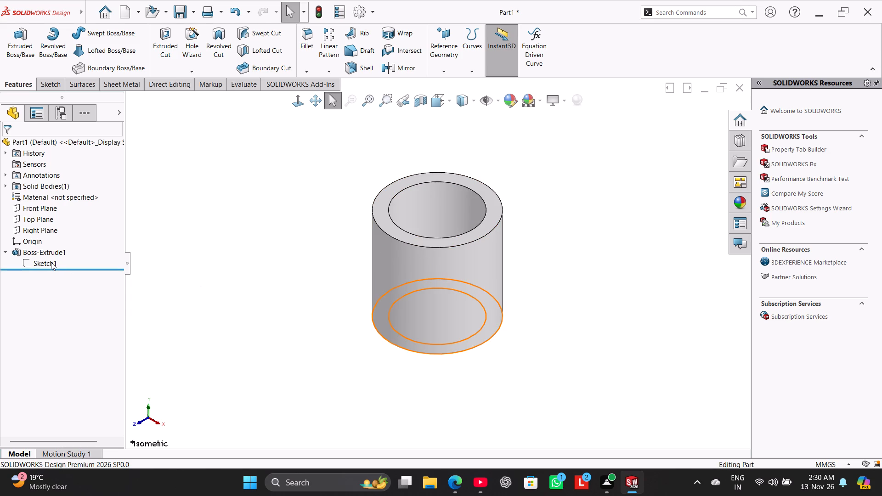
{"action": "left_click", "coordinate": [6, 249]}
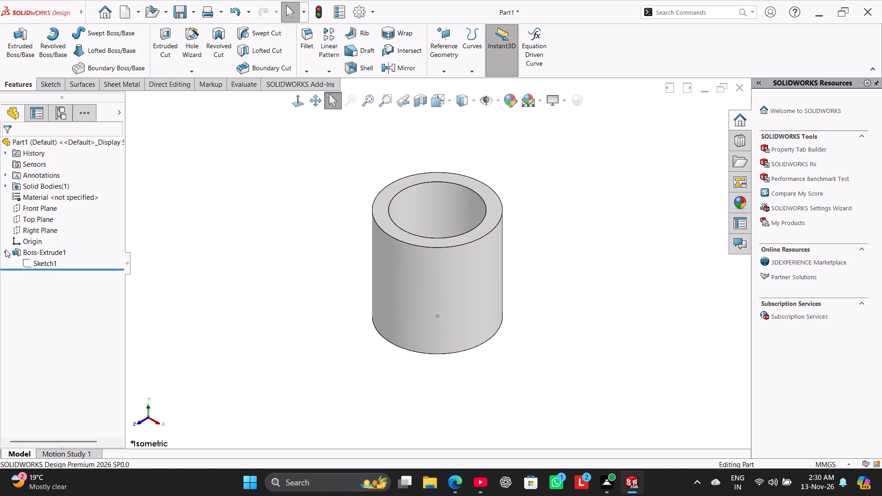
{"action": "left_click", "coordinate": [218, 254]}
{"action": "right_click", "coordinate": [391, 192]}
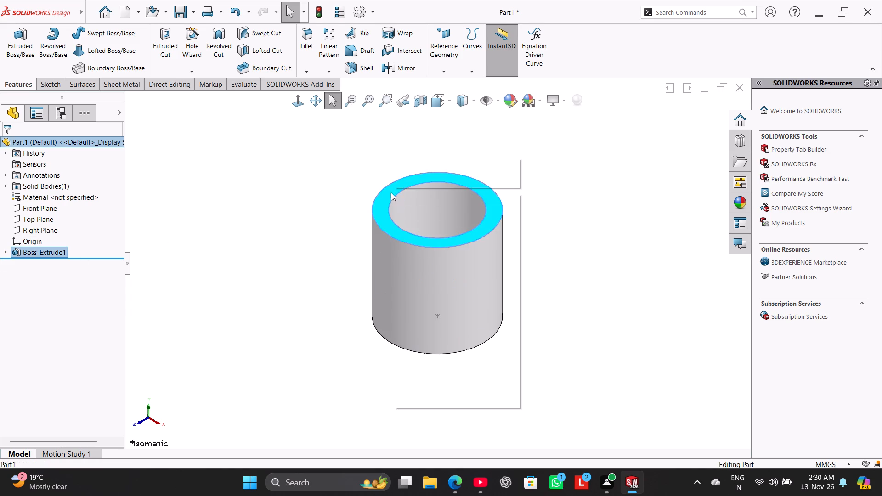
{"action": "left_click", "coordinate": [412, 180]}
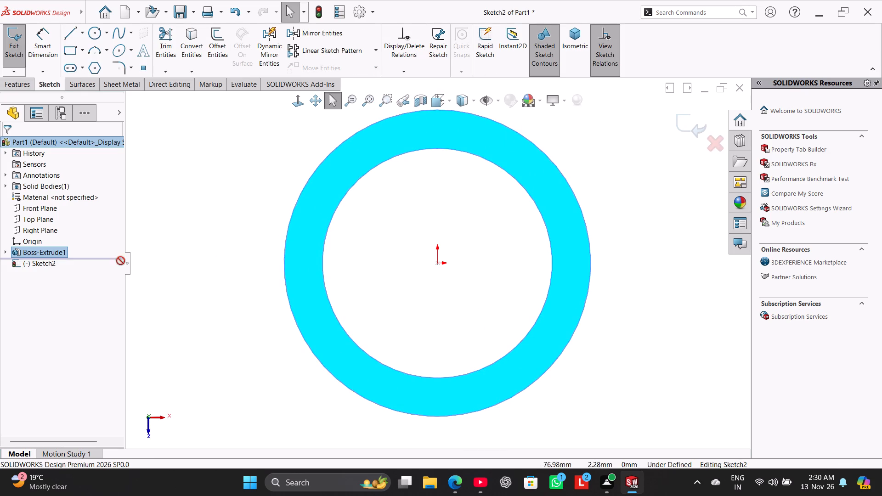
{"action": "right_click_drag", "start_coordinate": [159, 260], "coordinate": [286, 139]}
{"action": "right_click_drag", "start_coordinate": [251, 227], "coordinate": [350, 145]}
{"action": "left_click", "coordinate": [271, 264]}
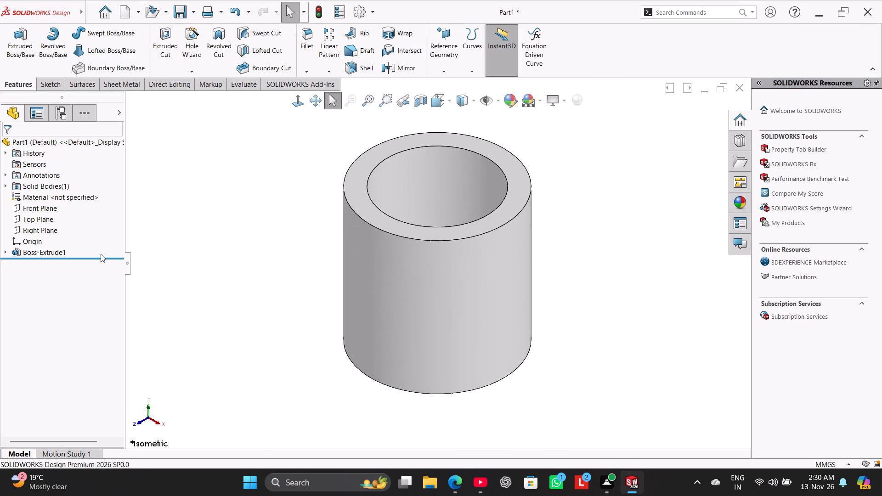
On the Top Plane, sketch two centrelines meeting at the origin: one diagonal about 103.6 mm long, one horizontal about 116.4 mm long.
{"action": "left_click", "coordinate": [48, 222]}
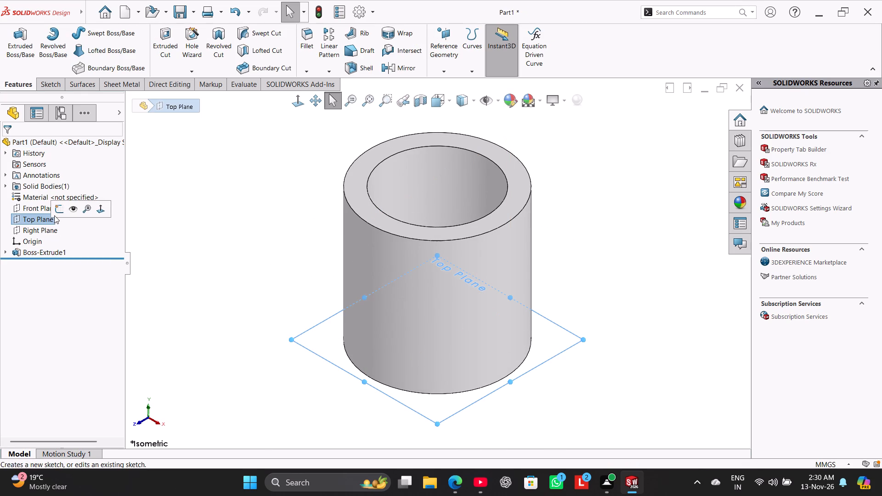
{"action": "left_click", "coordinate": [54, 215]}
{"action": "left_click", "coordinate": [192, 225]}
{"action": "scroll", "coordinate": [201, 232], "scroll_direction": "up", "scroll_amount": 4}
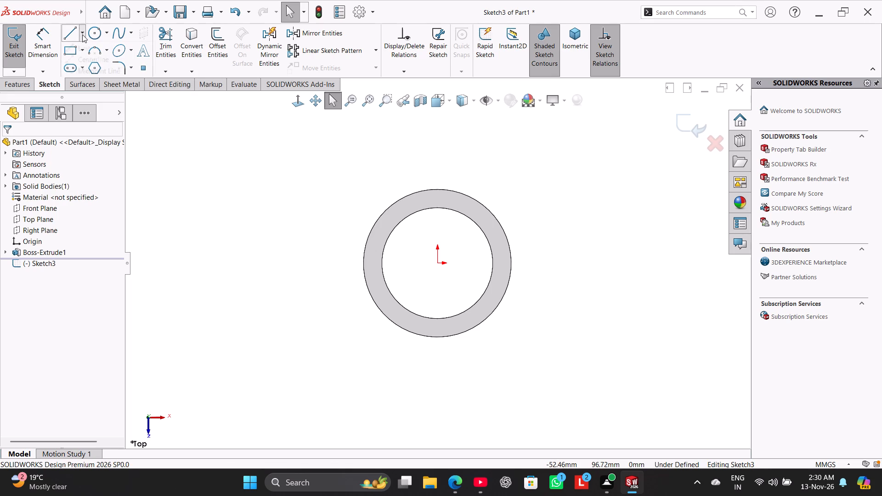
{"action": "left_click", "coordinate": [82, 34]}
{"action": "left_click", "coordinate": [89, 58]}
{"action": "left_click", "coordinate": [294, 390]}
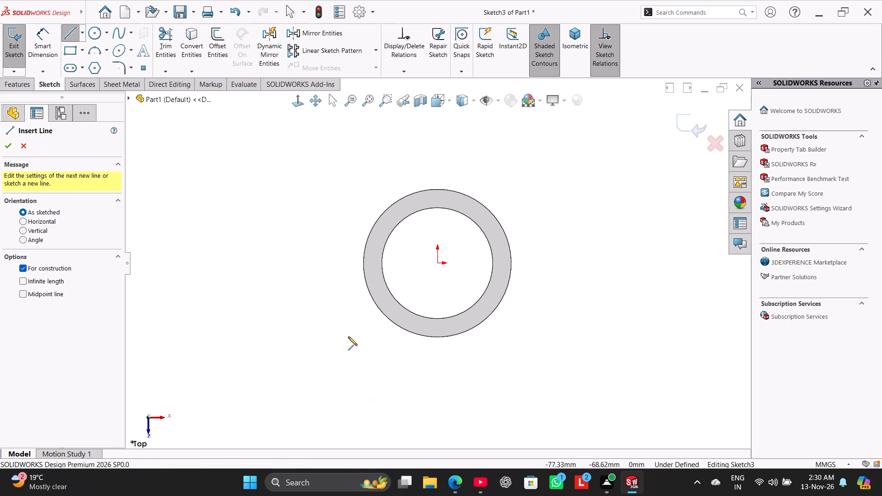
{"action": "left_click", "coordinate": [435, 265]}
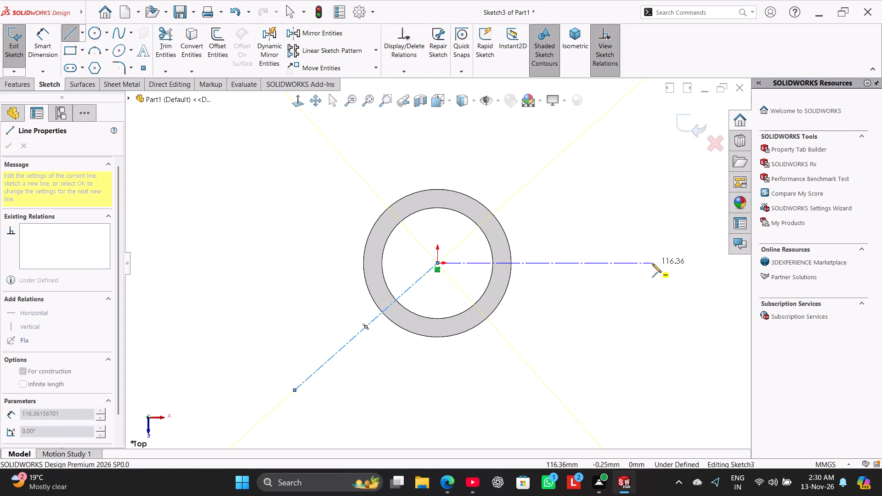
{"action": "left_click", "coordinate": [652, 264]}
{"action": "right_click", "coordinate": [647, 235]}
{"action": "left_click", "coordinate": [660, 242]}
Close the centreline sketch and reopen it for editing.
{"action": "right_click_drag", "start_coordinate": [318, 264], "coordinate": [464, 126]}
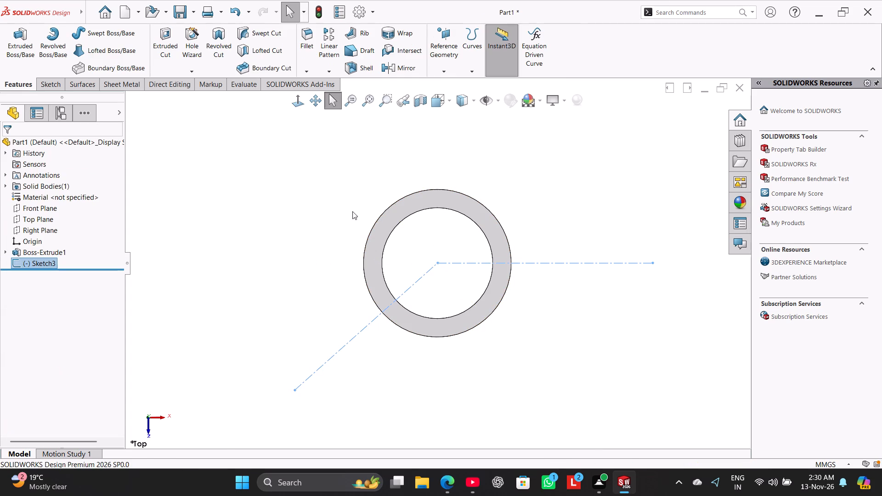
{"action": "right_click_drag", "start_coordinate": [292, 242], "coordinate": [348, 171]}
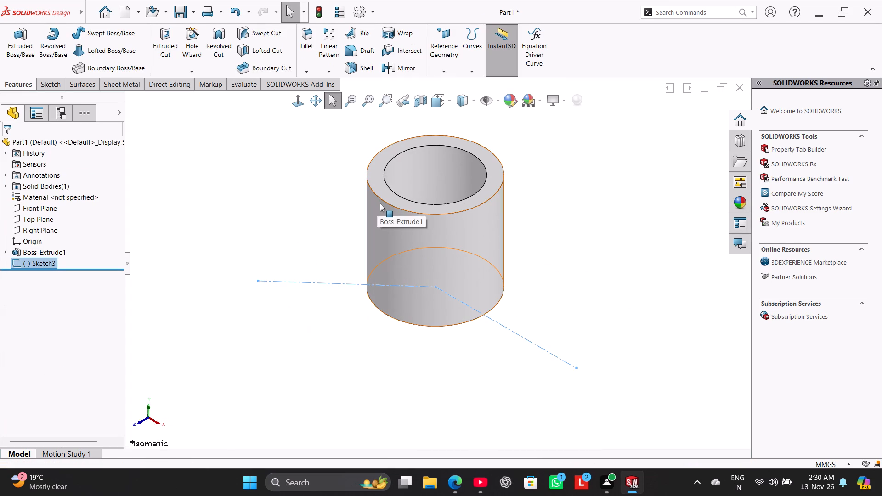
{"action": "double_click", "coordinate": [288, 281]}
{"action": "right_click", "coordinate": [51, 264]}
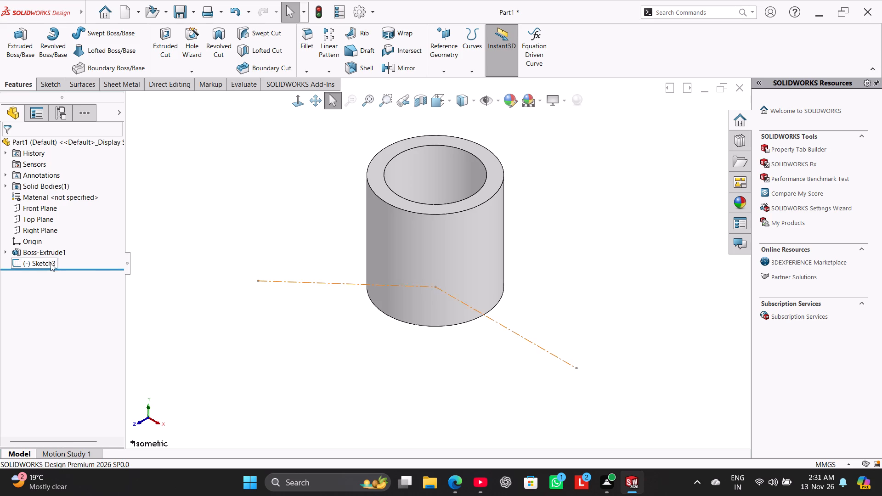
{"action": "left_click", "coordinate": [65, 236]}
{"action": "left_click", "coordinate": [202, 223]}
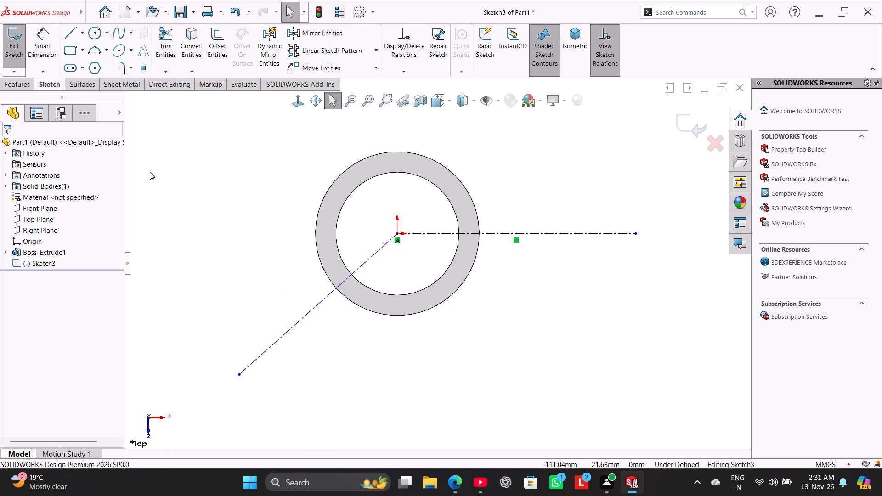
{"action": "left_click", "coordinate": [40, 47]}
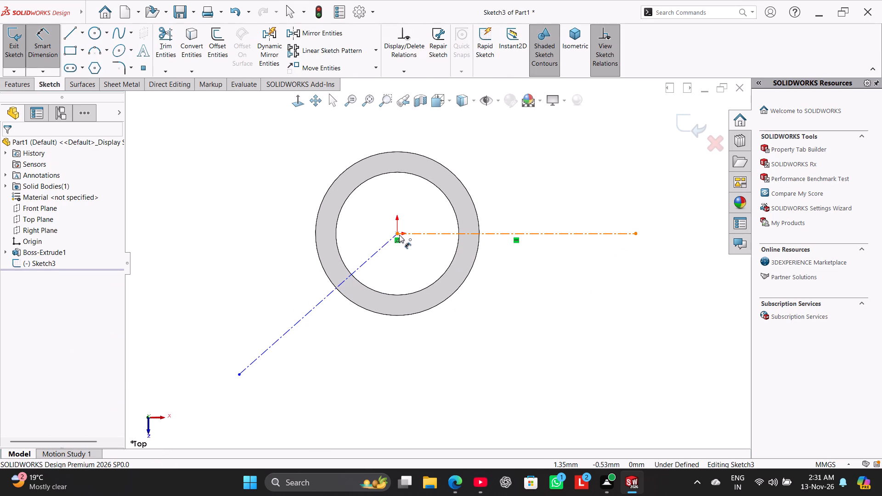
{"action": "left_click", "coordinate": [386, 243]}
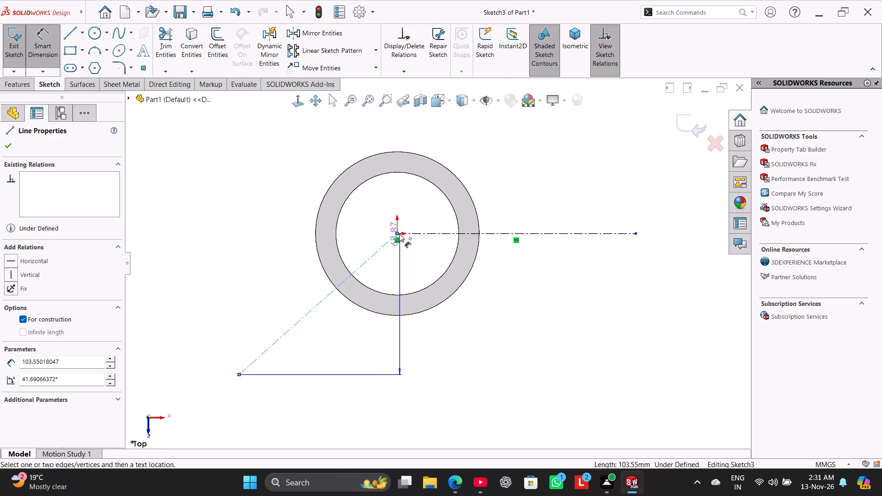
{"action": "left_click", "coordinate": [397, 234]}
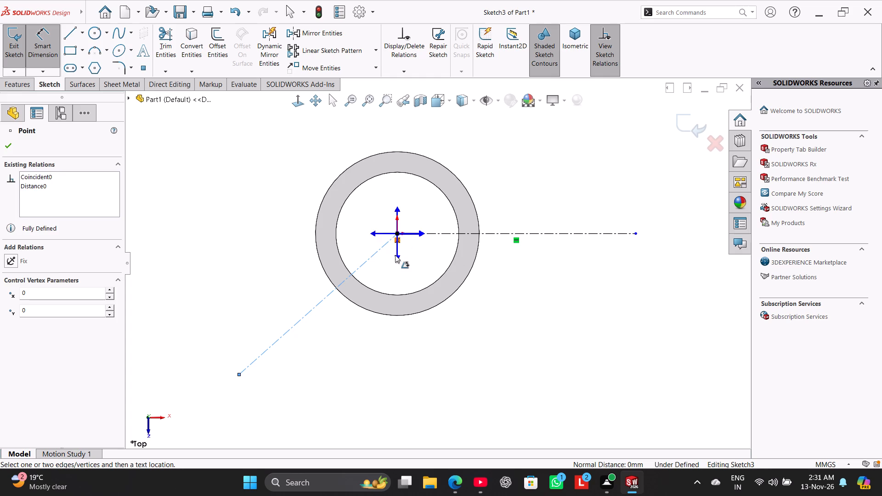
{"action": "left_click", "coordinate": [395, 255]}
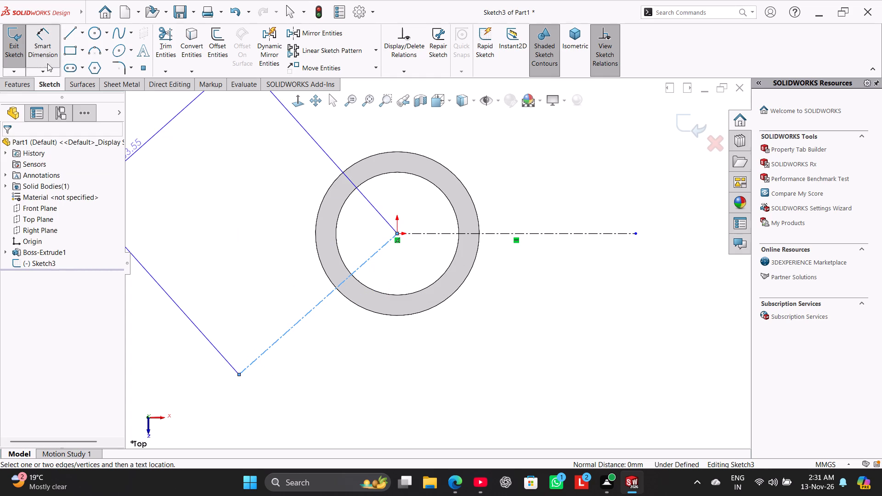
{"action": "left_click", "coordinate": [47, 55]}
Dimension the angle between the diagonal centreline and the vertical direction through the origin as 45°.
{"action": "left_click", "coordinate": [49, 45]}
{"action": "left_click", "coordinate": [365, 263]}
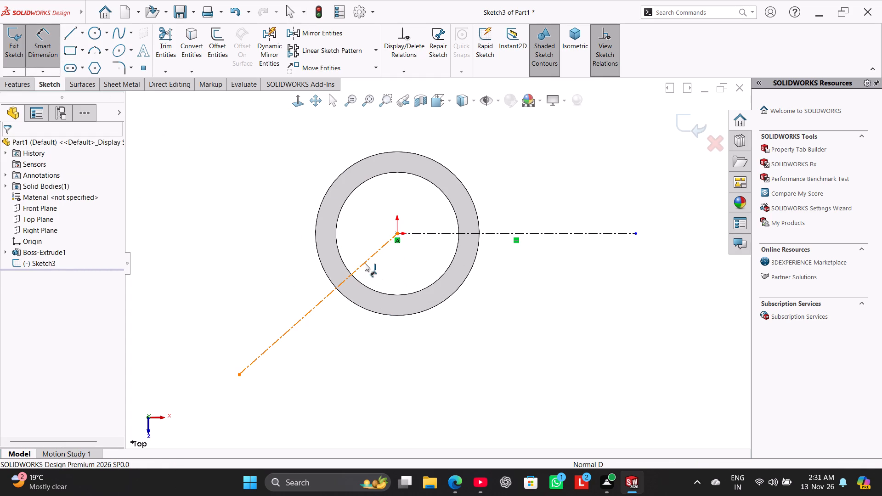
{"action": "left_click", "coordinate": [398, 232]}
{"action": "left_click", "coordinate": [397, 256]}
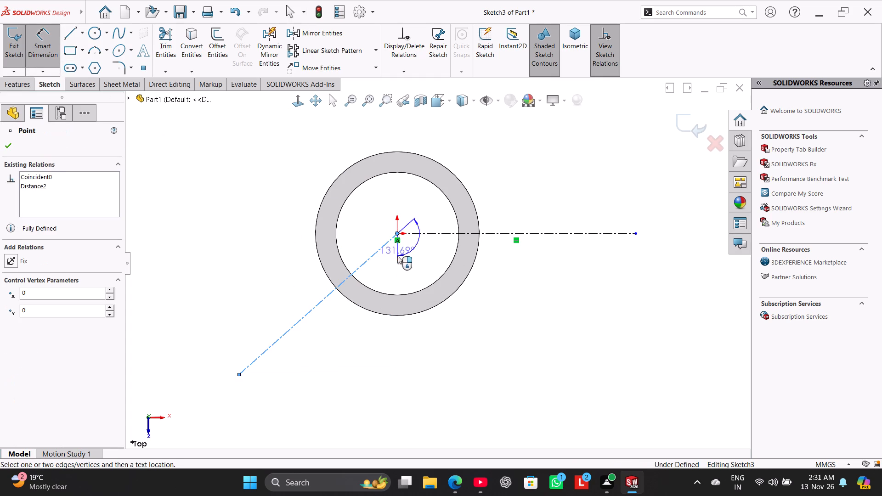
{"action": "left_click", "coordinate": [324, 378]}
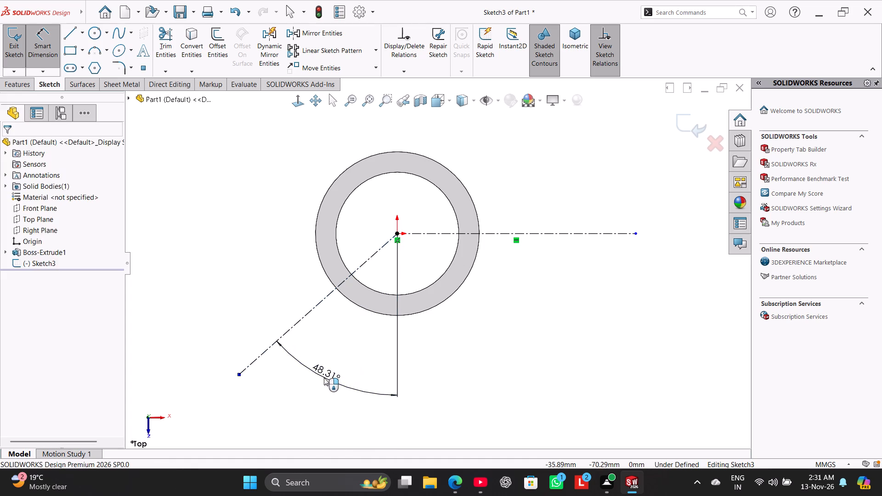
{"action": "type", "text": "45"}
{"action": "key", "text": "Return"}
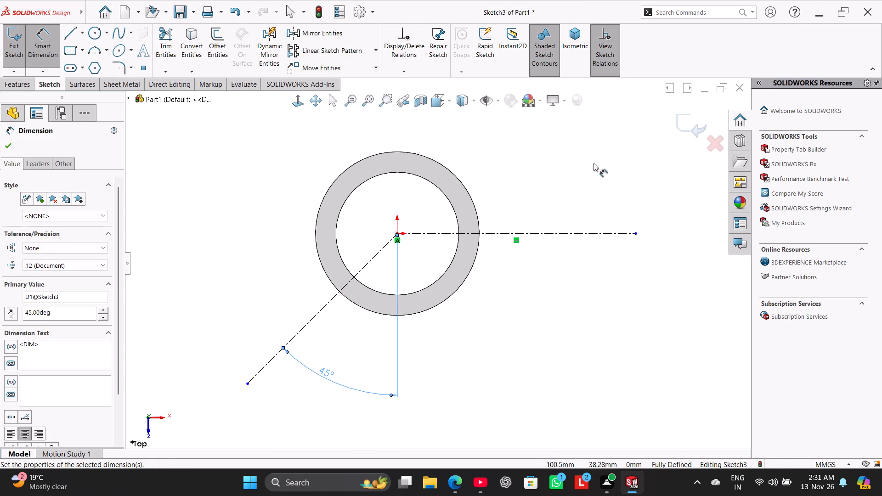
{"action": "right_click", "coordinate": [581, 167]}
{"action": "left_click", "coordinate": [621, 193]}
Dimension the diagonal centreline to a length of 80 mm and the horizontal centreline to 100 mm.
{"action": "scroll", "coordinate": [517, 466], "scroll_direction": "up", "scroll_amount": 1}
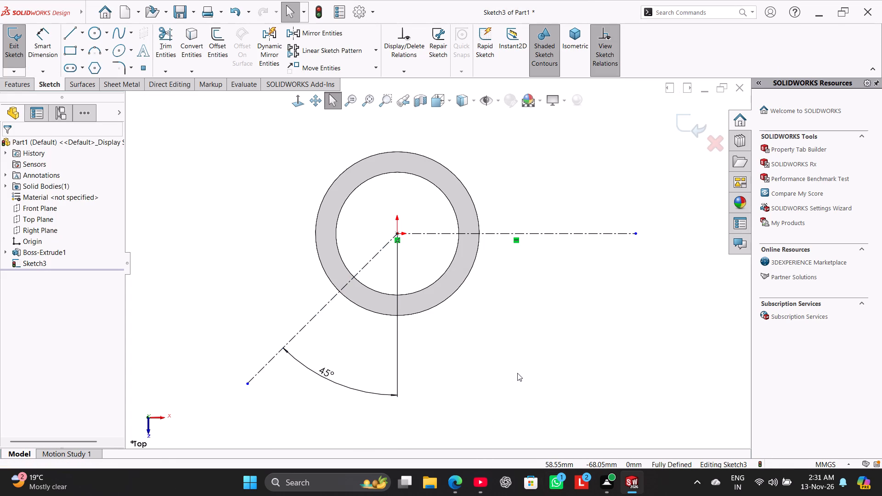
{"action": "scroll", "coordinate": [475, 371], "scroll_direction": "up", "scroll_amount": 2}
{"action": "scroll", "coordinate": [471, 362], "scroll_direction": "down", "scroll_amount": 1}
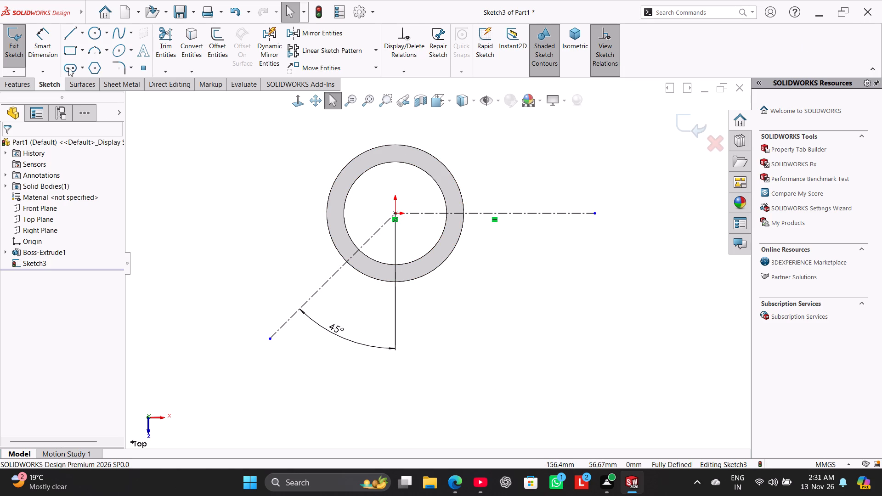
{"action": "left_click", "coordinate": [42, 41]}
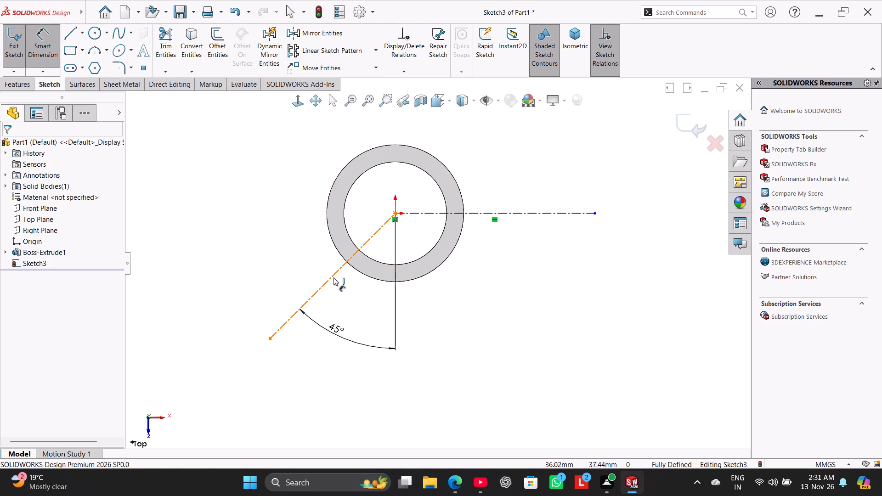
{"action": "left_click", "coordinate": [334, 277]}
{"action": "left_click", "coordinate": [297, 233]}
{"action": "key", "text": "8"}
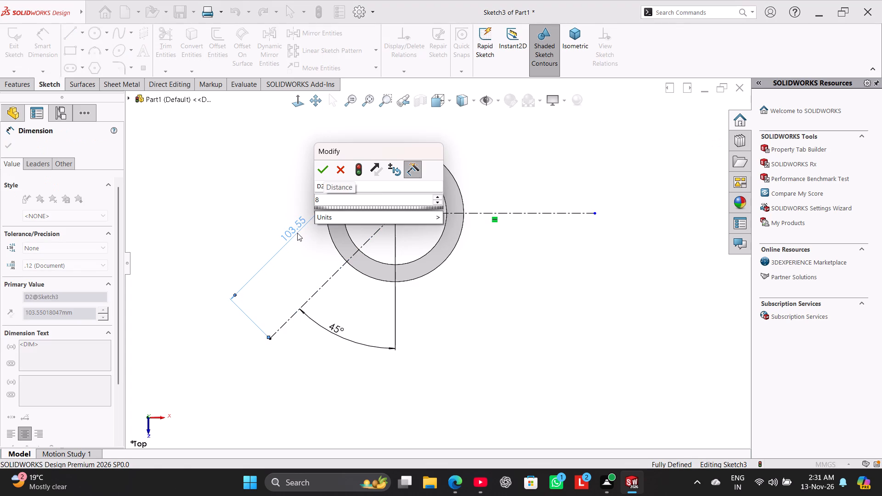
{"action": "key", "text": "0"}
{"action": "key", "text": "Return"}
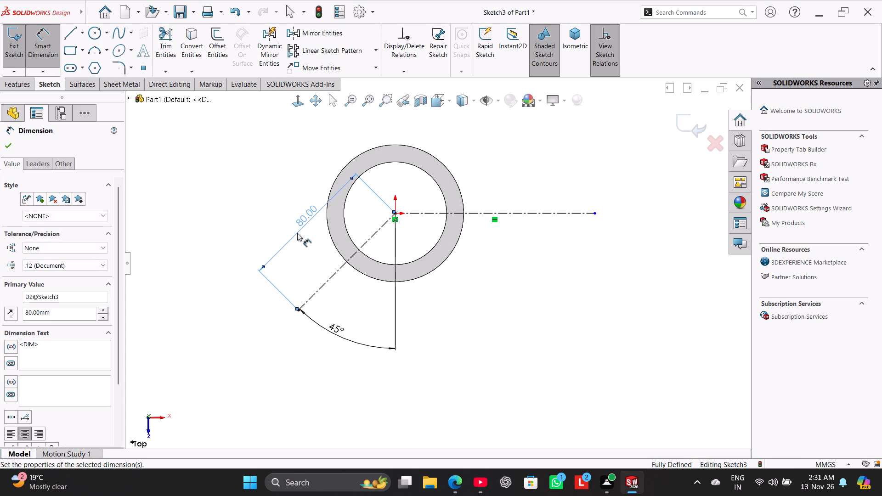
{"action": "left_click", "coordinate": [531, 214]}
{"action": "left_click", "coordinate": [526, 158]}
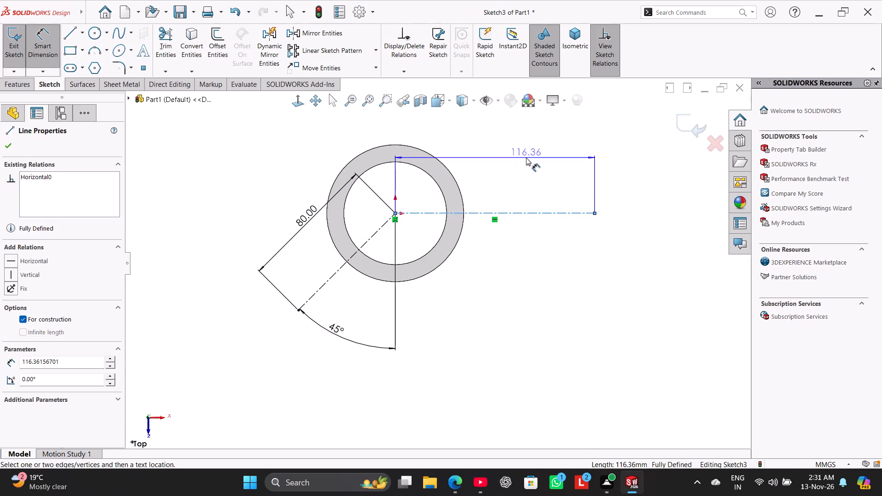
{"action": "type", "text": "100"}
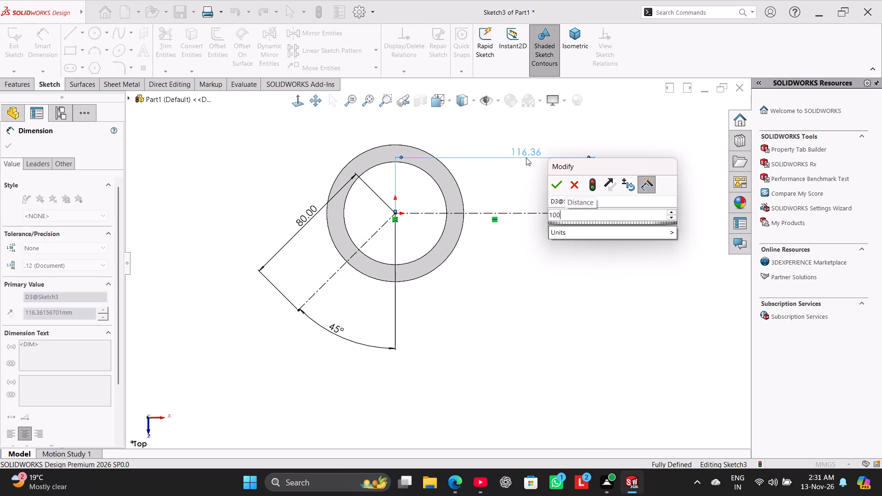
{"action": "key", "text": "Return"}
{"action": "right_click", "coordinate": [534, 312]}
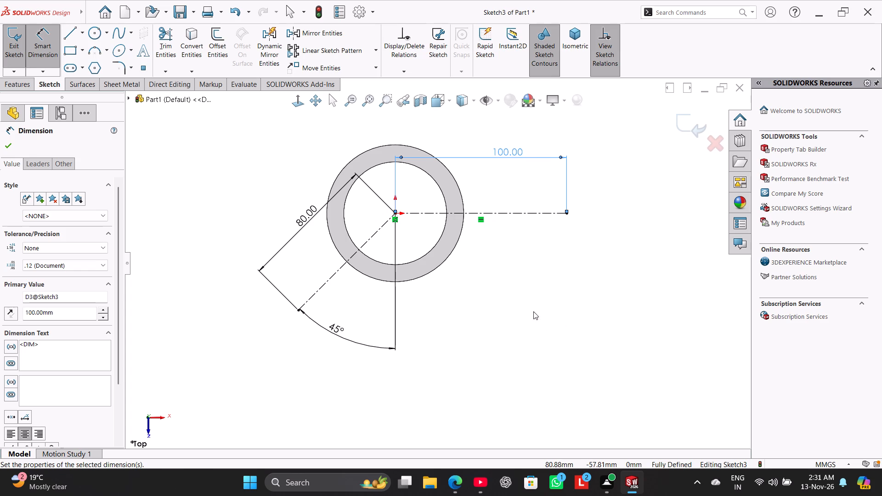
{"action": "left_click", "coordinate": [498, 280]}
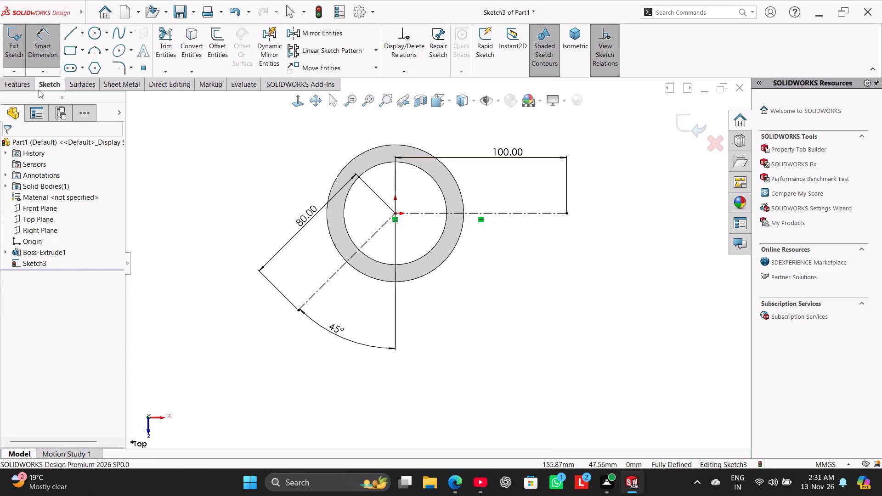
Sketch a straight slot along the diagonal centreline from its outer endpoint, about 58.8 mm between centres and about 49.4 mm wide.
{"action": "left_click", "coordinate": [82, 64]}
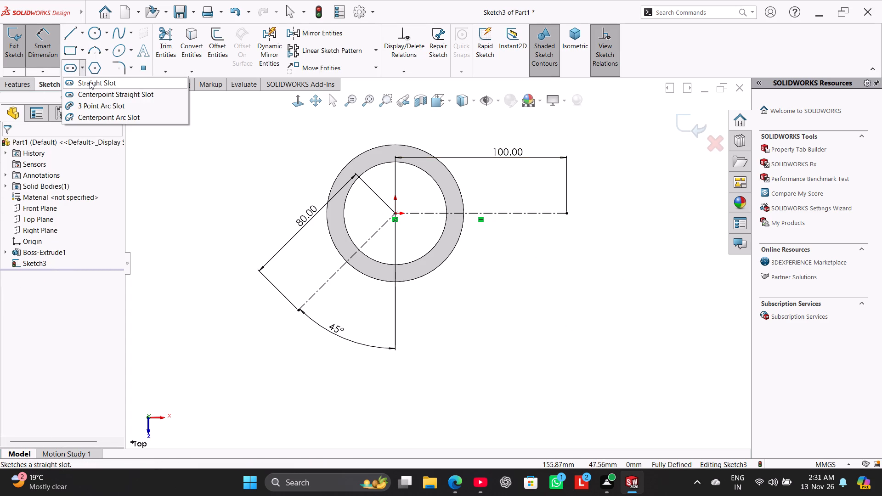
{"action": "left_click", "coordinate": [90, 81]}
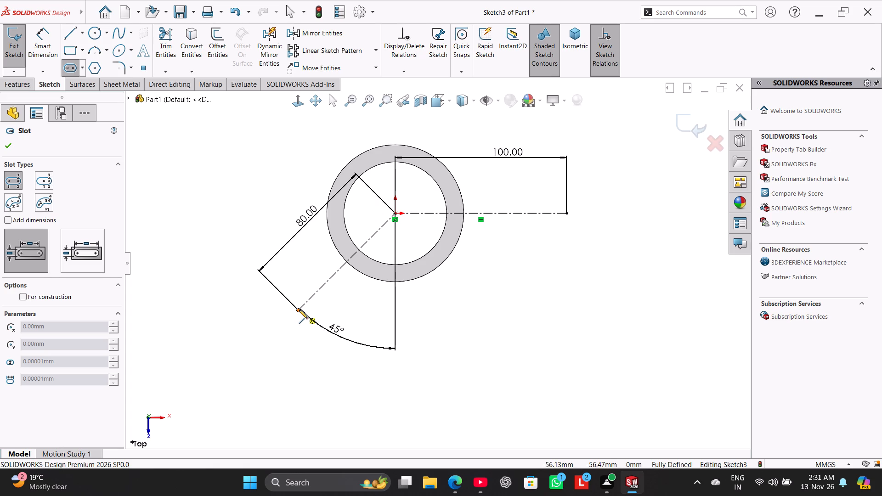
{"action": "left_click", "coordinate": [299, 310]}
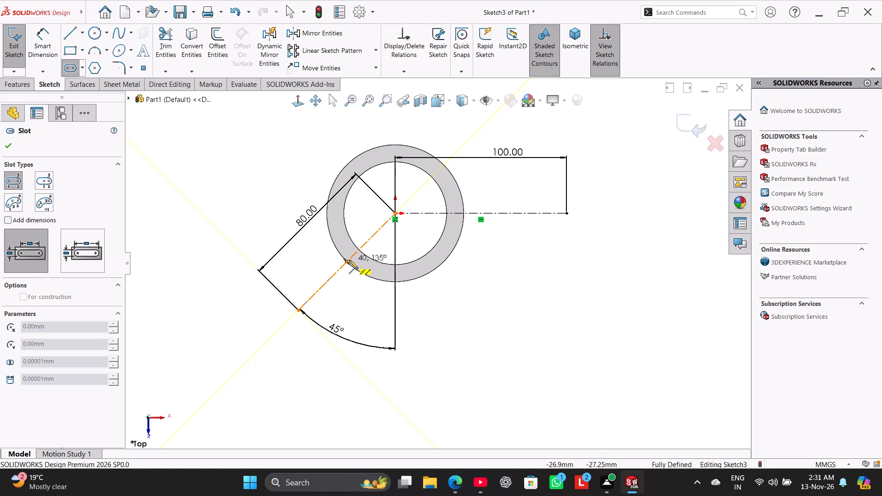
{"action": "left_click", "coordinate": [369, 238]}
{"action": "left_click", "coordinate": [381, 287]}
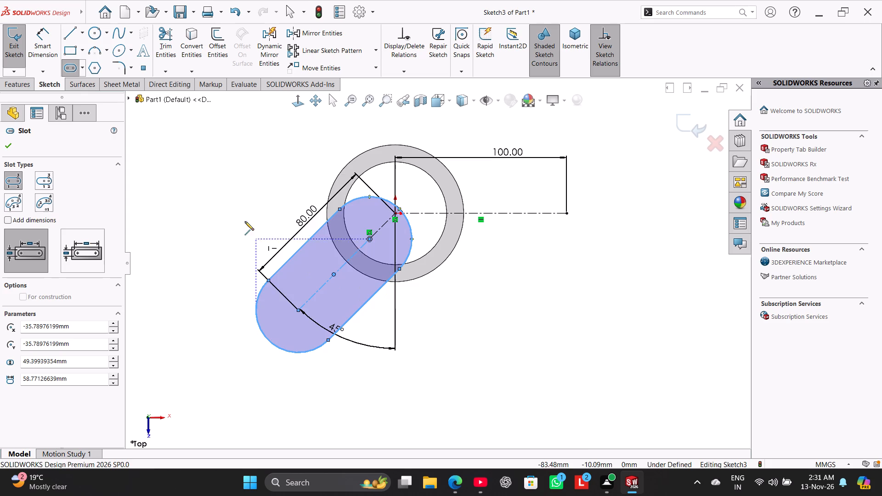
{"action": "right_click", "coordinate": [232, 197]}
{"action": "left_click", "coordinate": [255, 205]}
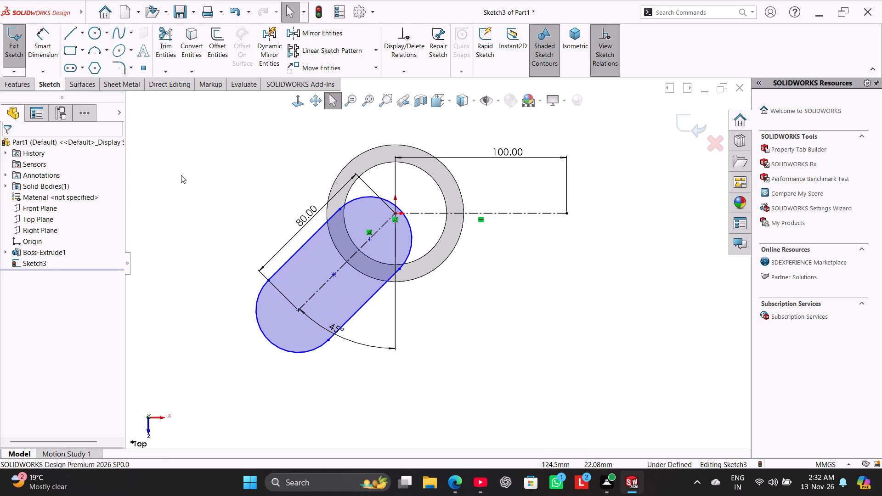
Dimension the slot's outer end arc to a radius of 25 mm.
{"action": "left_click", "coordinate": [45, 47]}
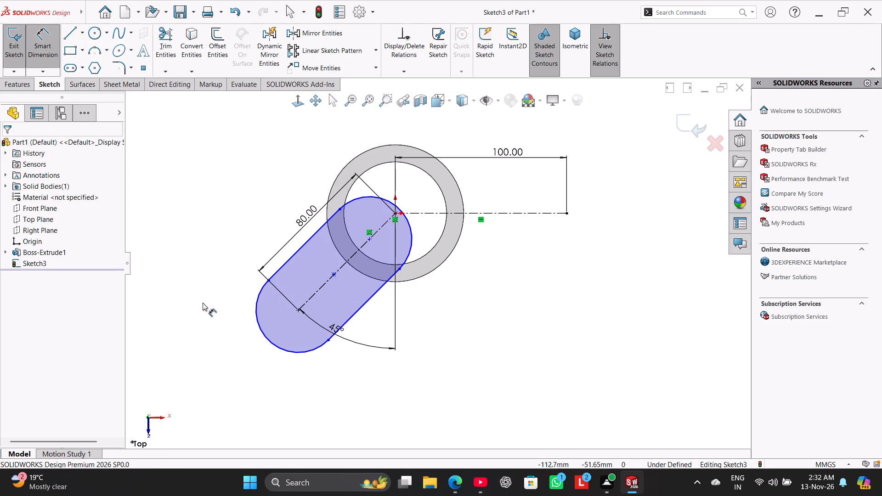
{"action": "left_click", "coordinate": [294, 351]}
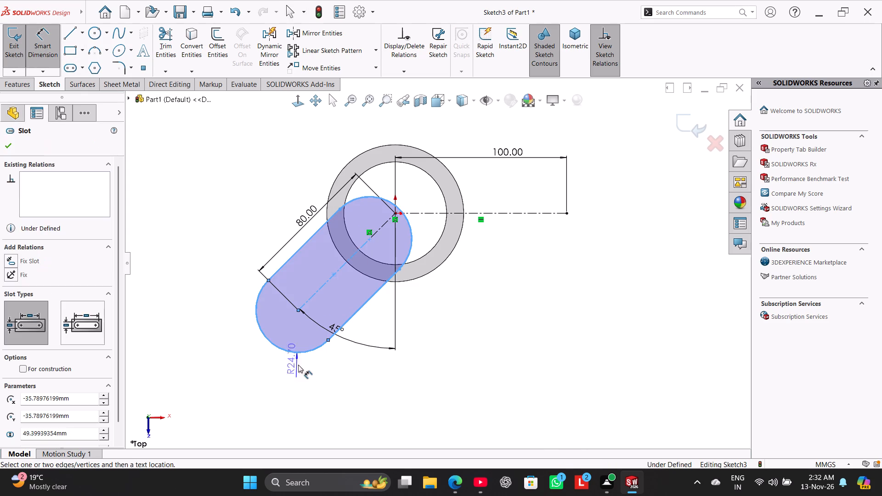
{"action": "left_click", "coordinate": [302, 378]}
{"action": "type", "text": "25"}
{"action": "key", "text": "Return"}
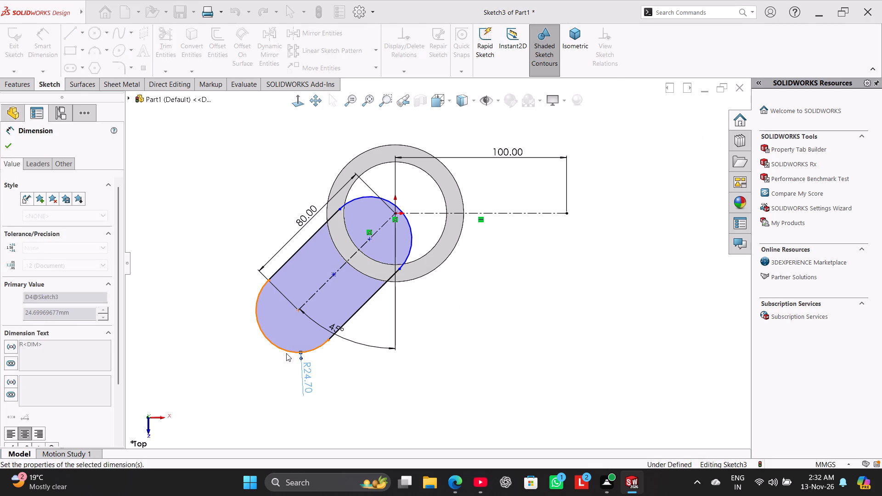
{"action": "right_click", "coordinate": [508, 296]}
{"action": "left_click", "coordinate": [541, 330]}
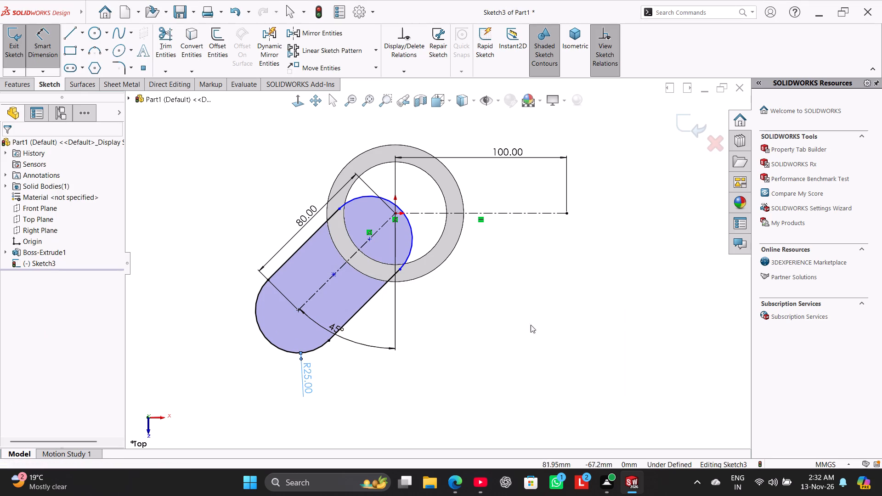
{"action": "left_click", "coordinate": [512, 282]}
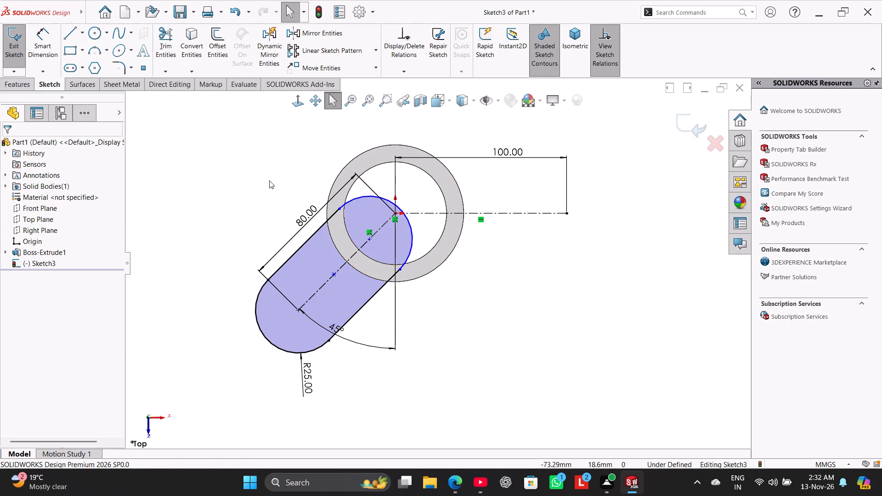
Convert the hollow cylinder's outer circular edge into a sketch circle with Convert Entities.
{"action": "left_click", "coordinate": [194, 39]}
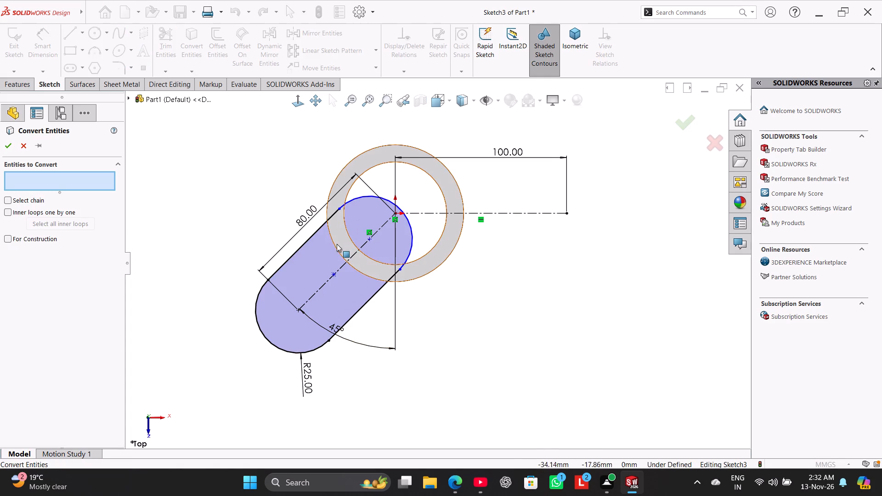
{"action": "left_click", "coordinate": [334, 244]}
{"action": "left_click", "coordinate": [9, 151]}
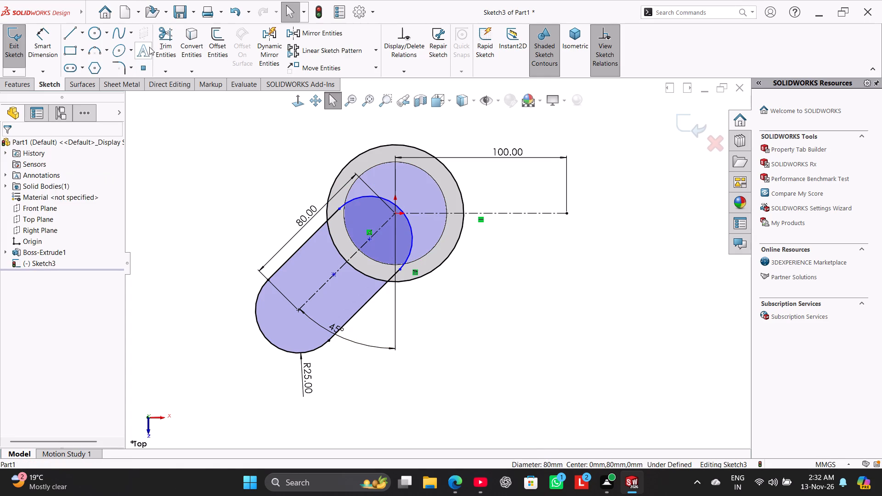
Trim away the part of the converted 80 mm circle that lies outside the diagonal slot.
{"action": "left_click", "coordinate": [157, 44]}
{"action": "left_click_drag", "start_coordinate": [448, 288], "coordinate": [447, 258]}
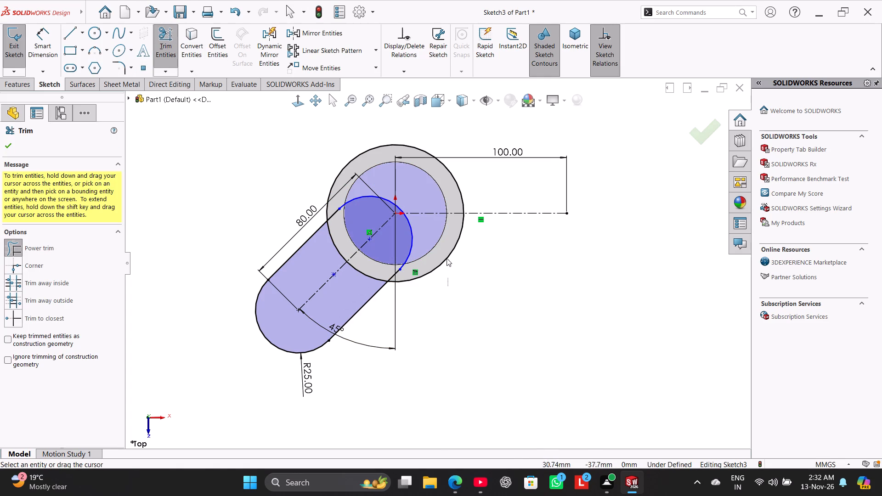
{"action": "left_click_drag", "start_coordinate": [447, 258], "coordinate": [445, 254]}
{"action": "left_click_drag", "start_coordinate": [322, 152], "coordinate": [359, 160]}
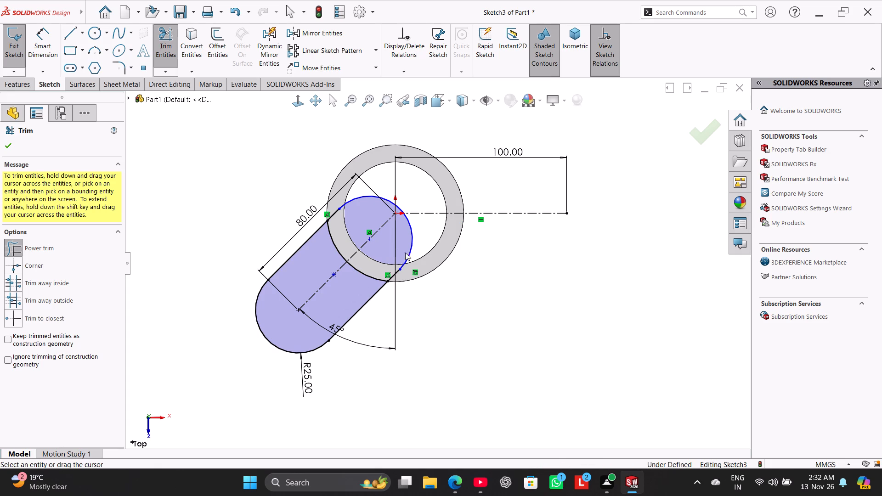
Trim the slot's inner end arc and the side line ends inside the cylinder's outer circle, accepting the loss of the slot entity.
{"action": "left_click_drag", "start_coordinate": [413, 250], "coordinate": [406, 230]}
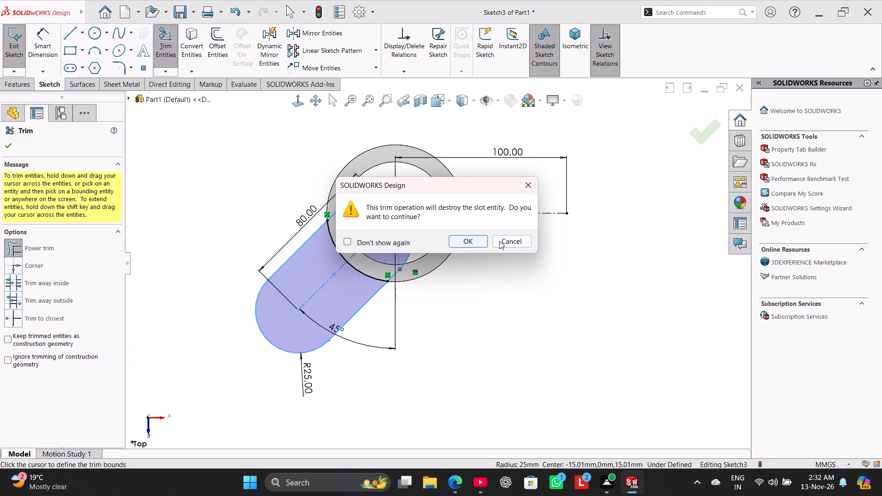
{"action": "left_click", "coordinate": [501, 242]}
{"action": "left_click_drag", "start_coordinate": [424, 270], "coordinate": [404, 245]}
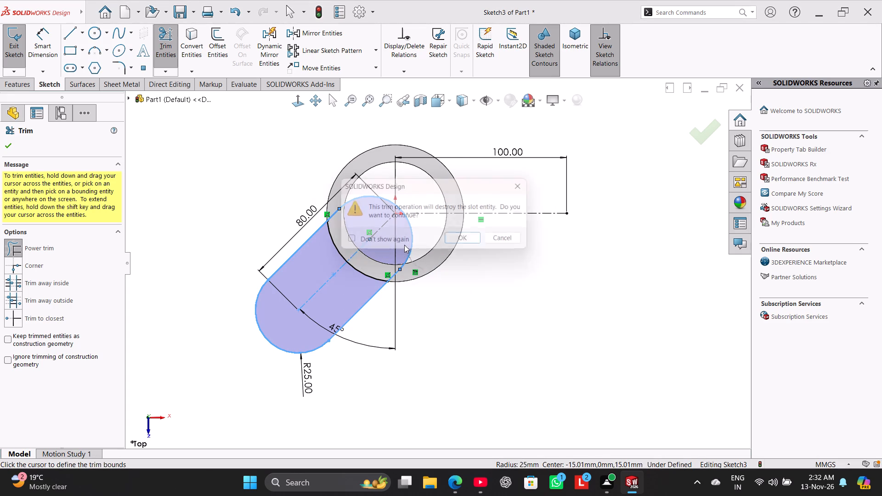
{"action": "left_click_drag", "start_coordinate": [404, 245], "coordinate": [403, 244]}
{"action": "left_click", "coordinate": [459, 239]}
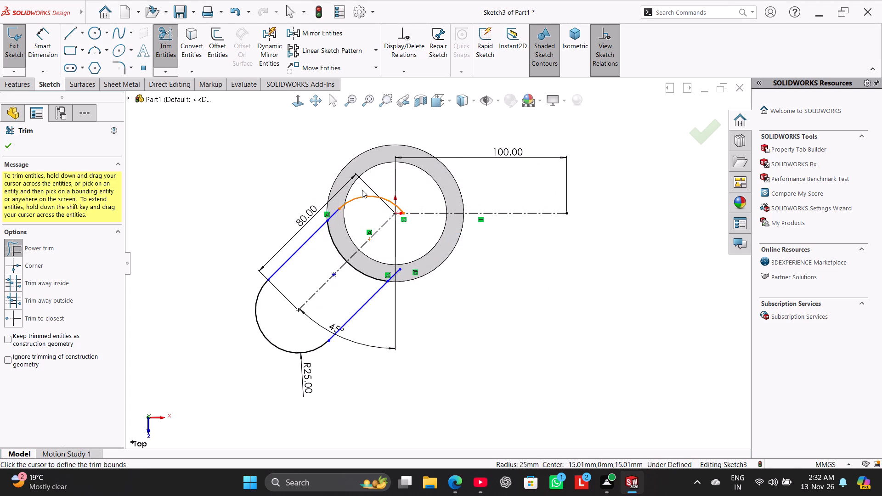
{"action": "left_click_drag", "start_coordinate": [360, 187], "coordinate": [367, 204]}
{"action": "left_click_drag", "start_coordinate": [338, 196], "coordinate": [342, 223]}
{"action": "left_click_drag", "start_coordinate": [342, 223], "coordinate": [334, 209]}
{"action": "left_click_drag", "start_coordinate": [407, 280], "coordinate": [390, 261]}
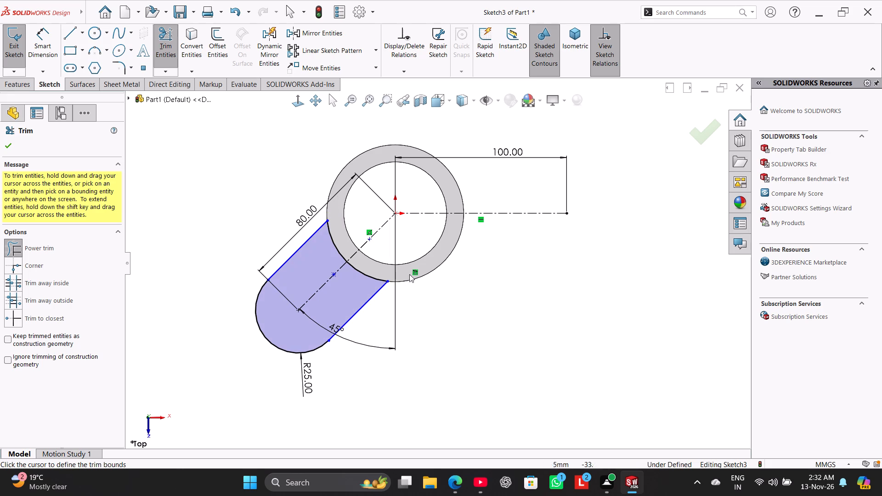
{"action": "right_click", "coordinate": [433, 306]}
{"action": "left_click", "coordinate": [455, 332]}
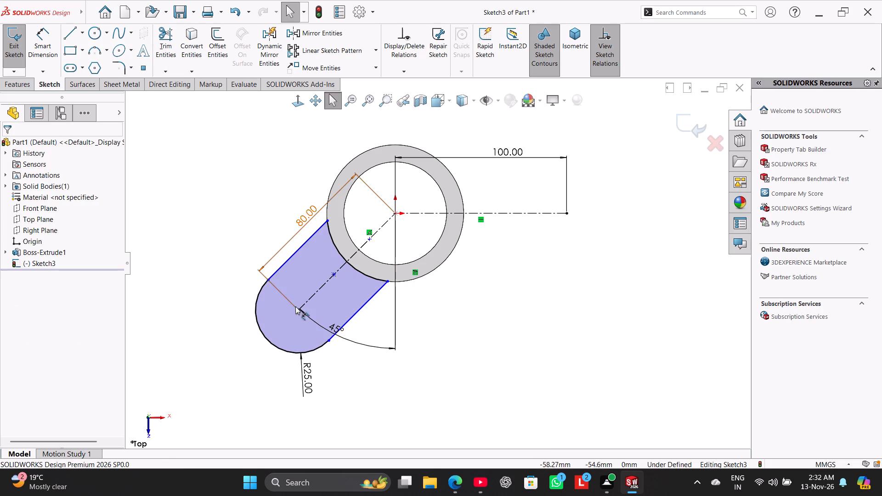
Move the lower side line's outer endpoint to test its freedom, and make that line tangent to the R25 end arc.
{"action": "left_click", "coordinate": [356, 363]}
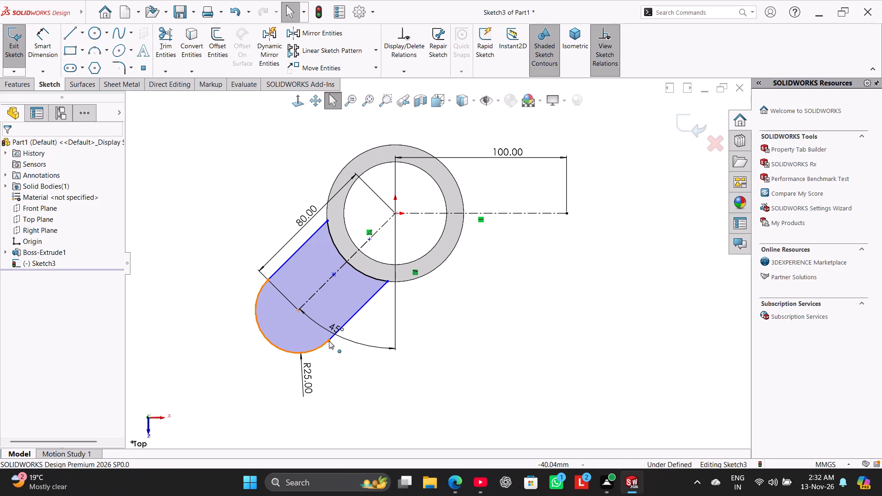
{"action": "left_click_drag", "start_coordinate": [329, 341], "coordinate": [362, 331]}
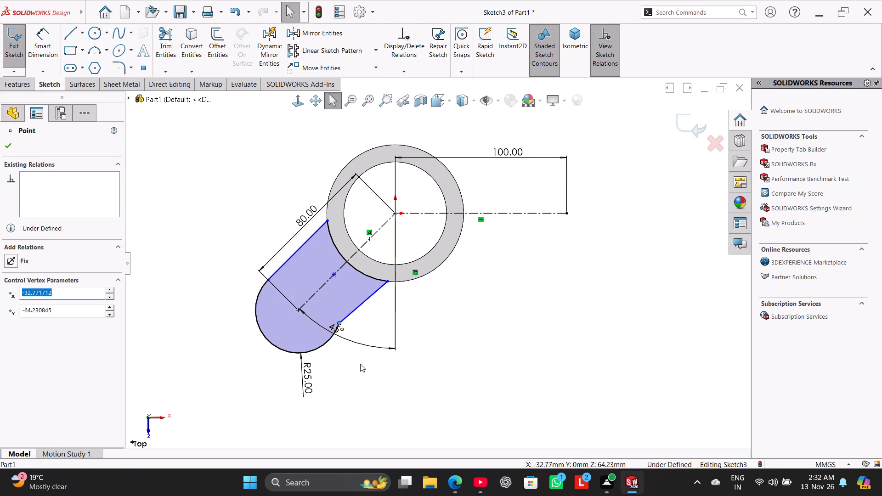
{"action": "left_click", "coordinate": [357, 369]}
{"action": "left_click", "coordinate": [357, 310]}
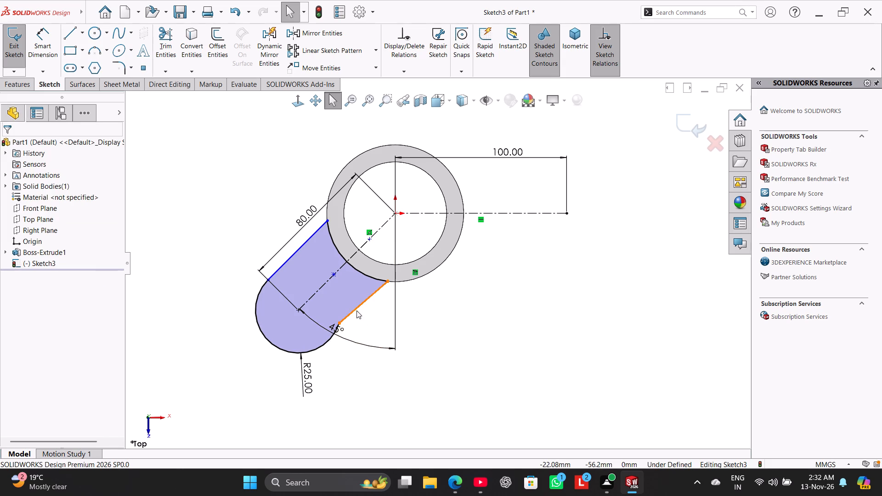
{"action": "left_click", "coordinate": [330, 341], "text": "ctrl"}
{"action": "left_click", "coordinate": [21, 310]}
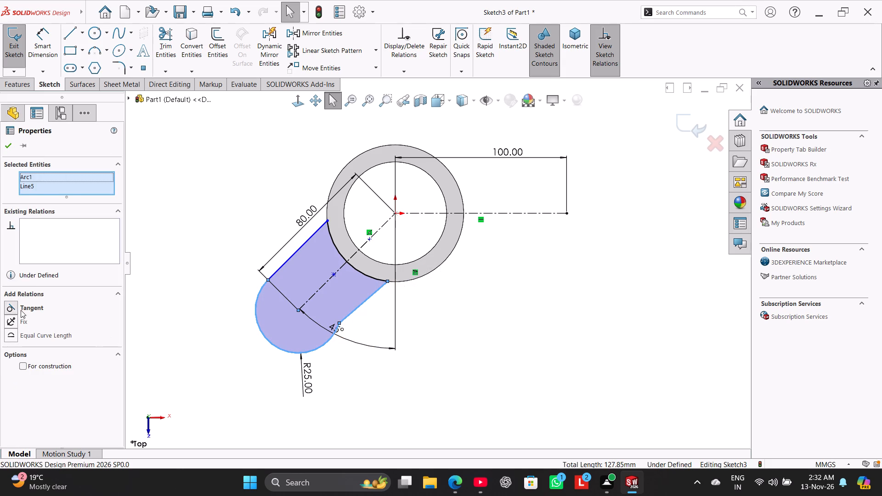
{"action": "left_click", "coordinate": [333, 389]}
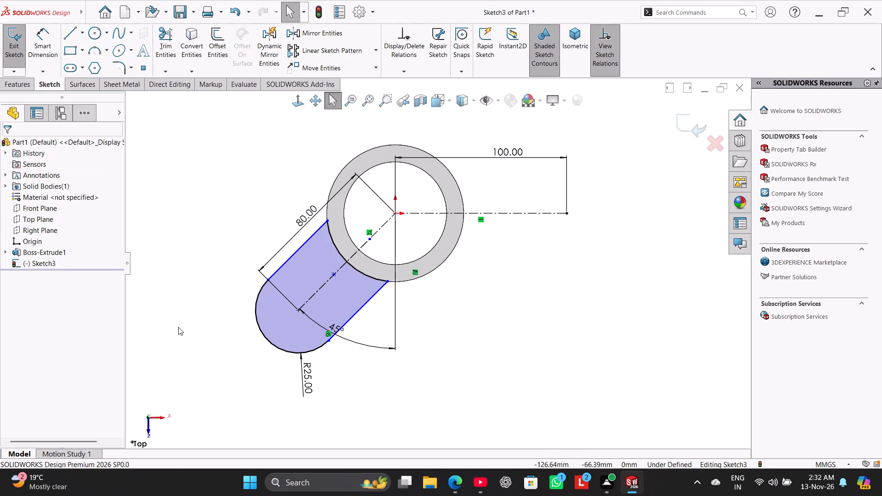
Move the upper side line's outer endpoint along the R25 end arc, and make that line tangent to the arc.
{"action": "left_click", "coordinate": [178, 327]}
{"action": "left_click_drag", "start_coordinate": [266, 279], "coordinate": [225, 279]}
{"action": "left_click", "coordinate": [220, 325]}
{"action": "left_click", "coordinate": [270, 282], "text": "ctrl"}
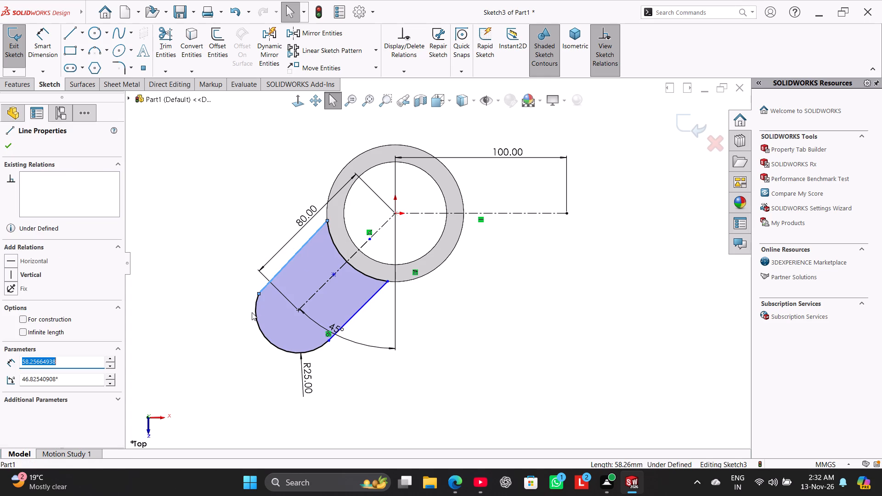
{"action": "left_click", "coordinate": [253, 312], "text": "ctrl"}
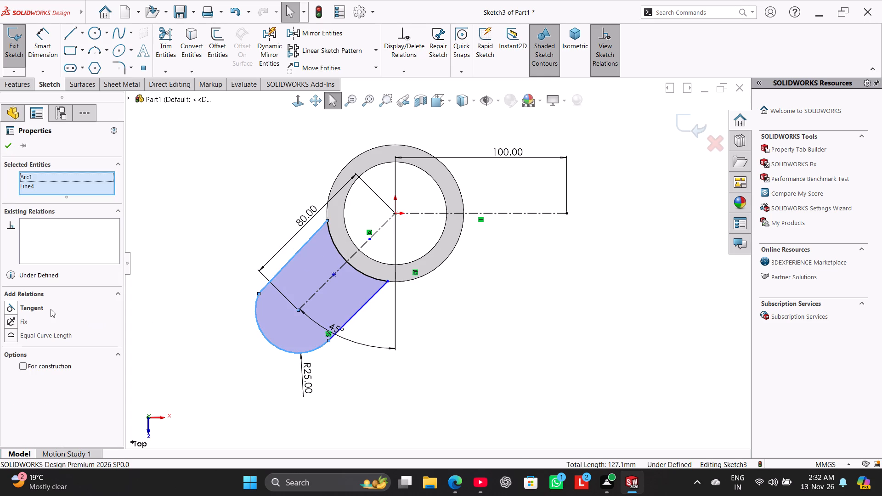
{"action": "left_click", "coordinate": [34, 306]}
{"action": "left_click", "coordinate": [175, 225]}
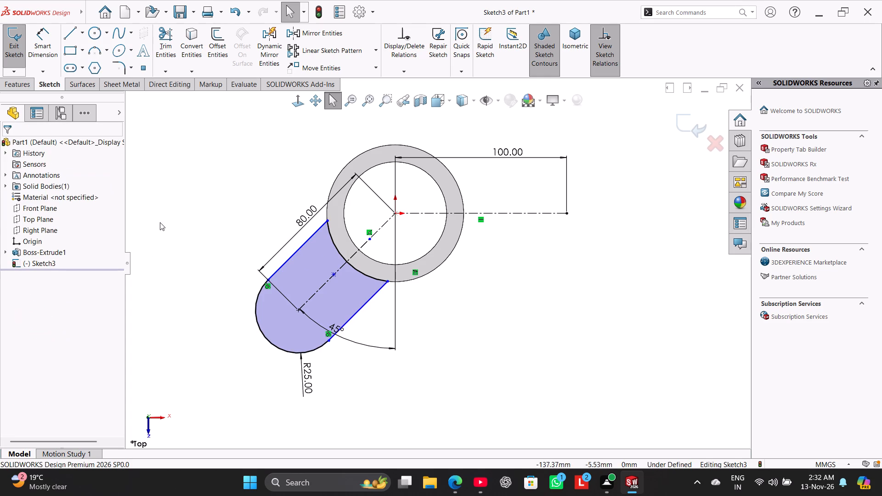
Shift the lower side line's inner endpoint along the cylinder's circle, and make the line parallel to the diagonal centreline.
{"action": "left_click_drag", "start_coordinate": [388, 279], "coordinate": [424, 299]}
{"action": "left_click", "coordinate": [417, 316]}
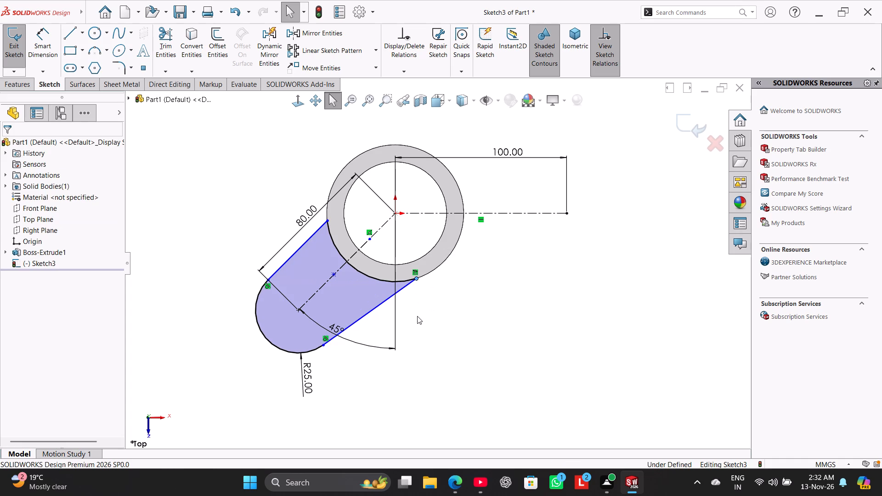
{"action": "left_click", "coordinate": [373, 309]}
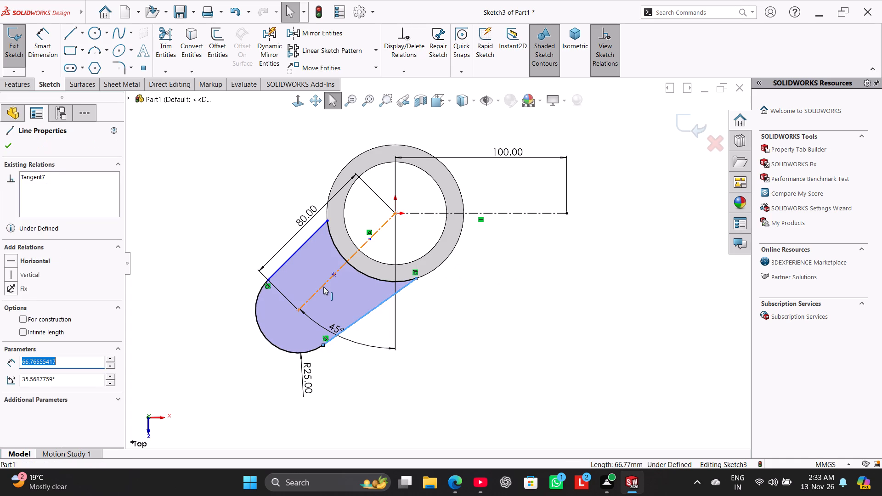
{"action": "left_click", "coordinate": [323, 287], "text": "ctrl"}
{"action": "left_click", "coordinate": [31, 363]}
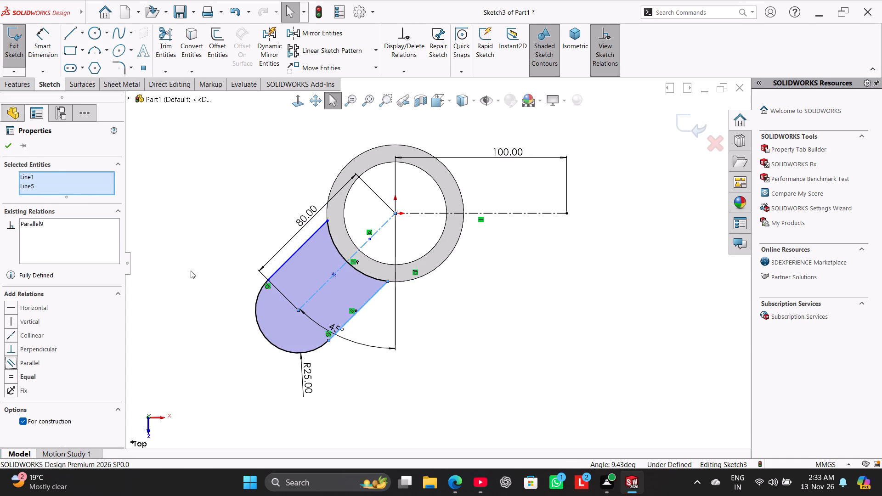
{"action": "left_click", "coordinate": [197, 253]}
Make the upper side line of the diagonal profile parallel to the diagonal centreline.
{"action": "left_click", "coordinate": [200, 239]}
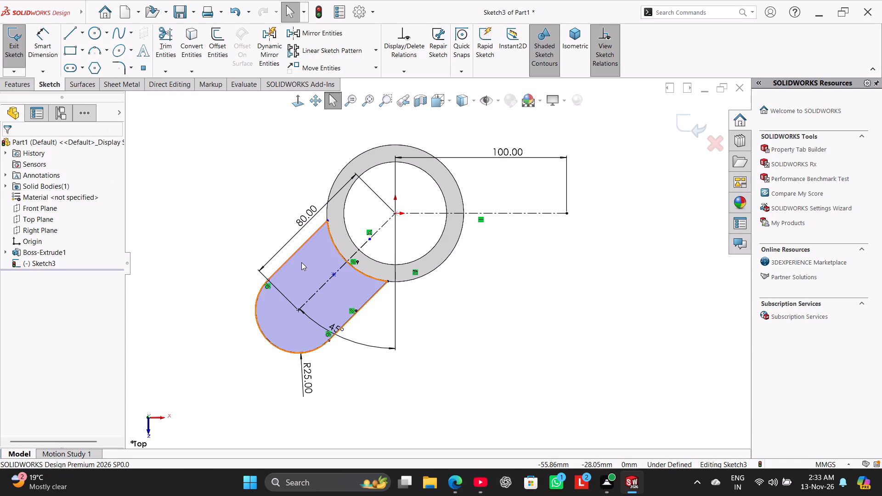
{"action": "left_click", "coordinate": [294, 255], "text": "ctrl"}
{"action": "left_click", "coordinate": [322, 287], "text": "ctrl"}
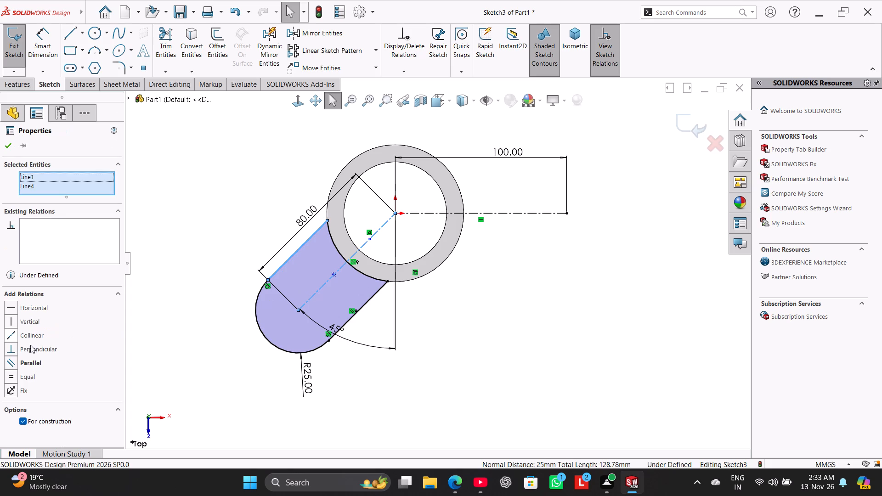
{"action": "left_click", "coordinate": [29, 363]}
{"action": "left_click", "coordinate": [174, 255]}
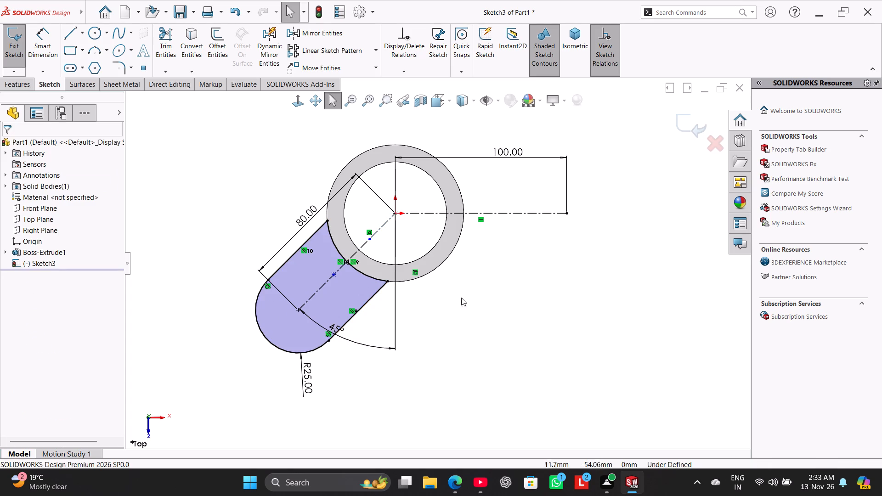
Place the two leftover slot points at the centreline's crossing with the cylinder's outer circle and at its outer endpoint.
{"action": "left_click_drag", "start_coordinate": [369, 242], "coordinate": [341, 259]}
{"action": "left_click", "coordinate": [192, 197]}
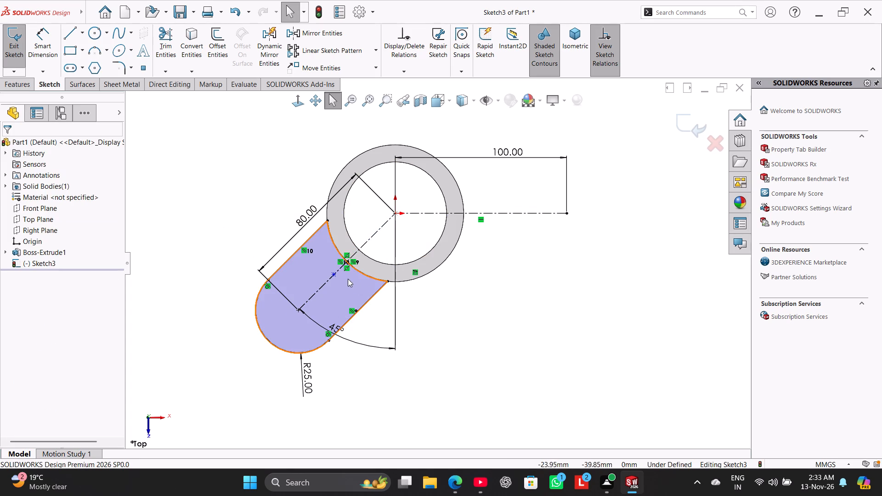
{"action": "left_click_drag", "start_coordinate": [335, 274], "coordinate": [311, 287]}
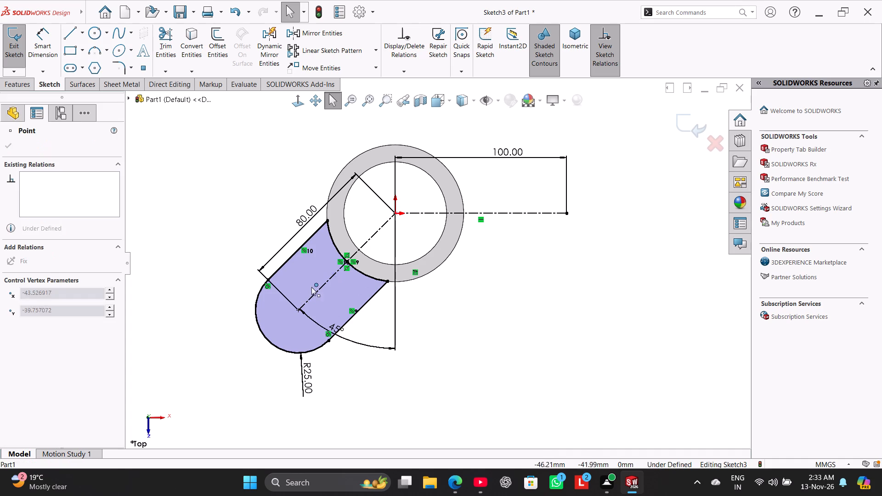
{"action": "left_click_drag", "start_coordinate": [311, 287], "coordinate": [300, 310]}
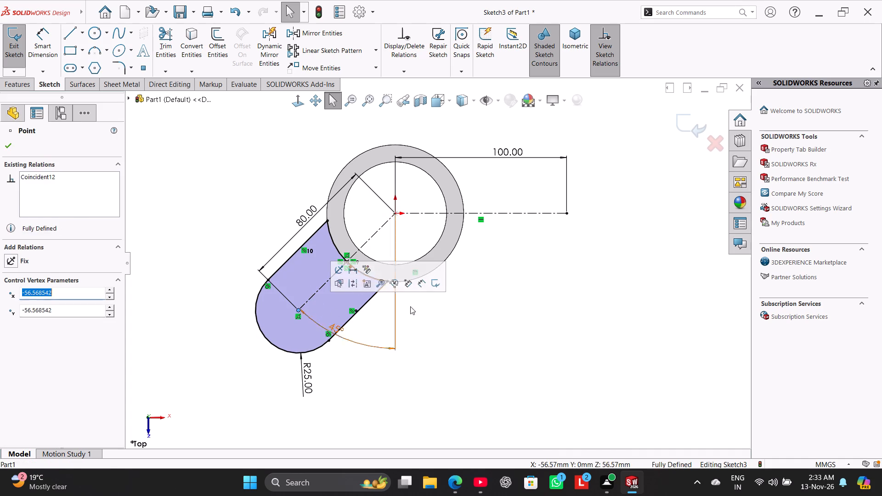
{"action": "left_click", "coordinate": [491, 299]}
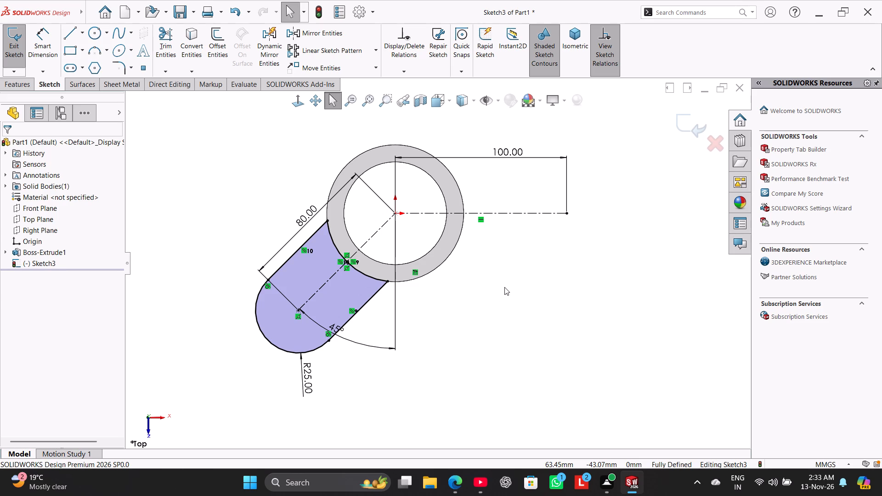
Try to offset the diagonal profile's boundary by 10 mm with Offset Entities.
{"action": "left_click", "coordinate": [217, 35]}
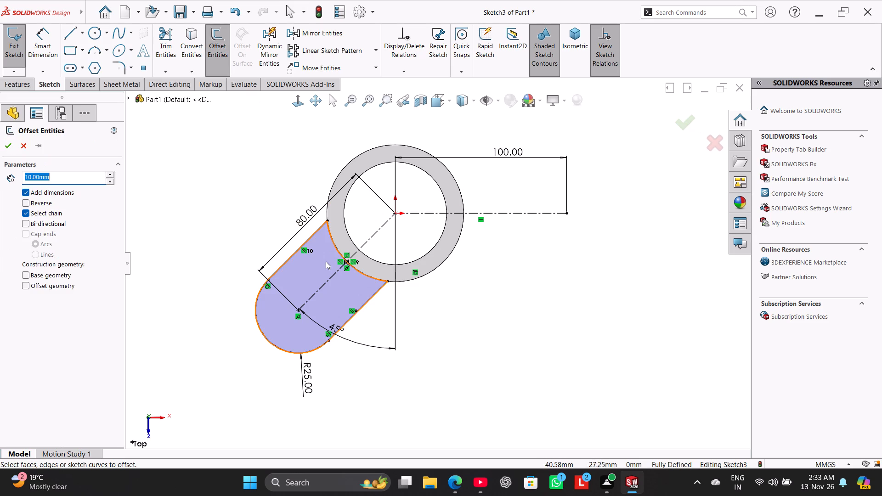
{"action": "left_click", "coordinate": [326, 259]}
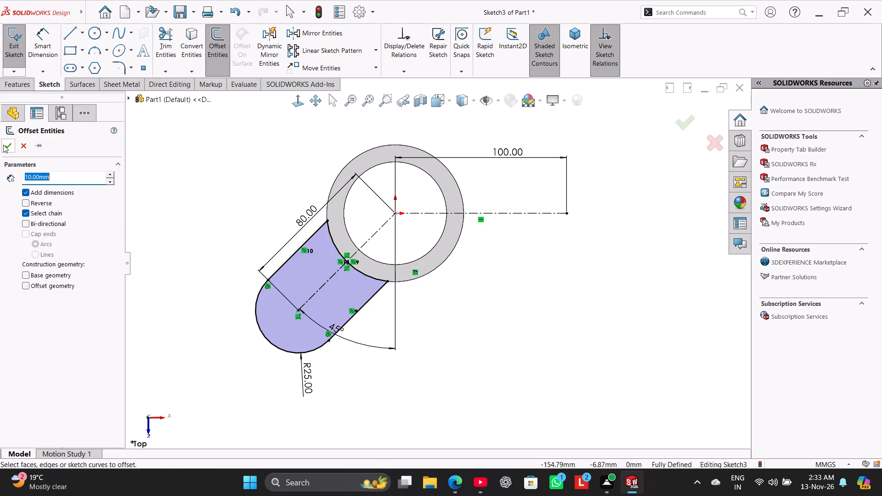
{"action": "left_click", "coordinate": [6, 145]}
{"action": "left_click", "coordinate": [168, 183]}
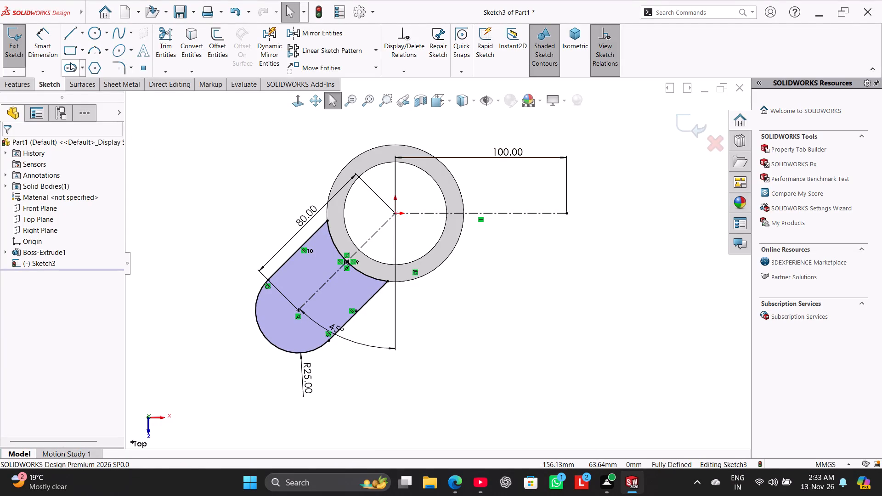
Sketch a corner rectangle about 91.5 by 52.8 mm around the horizontal centreline, from inside the bore to the centreline's outer end.
{"action": "left_click", "coordinate": [80, 50]}
{"action": "left_click", "coordinate": [85, 64]}
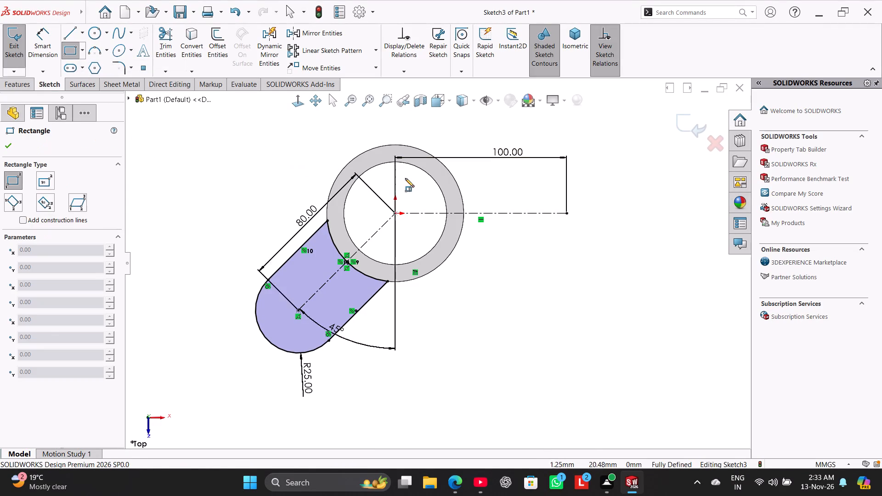
{"action": "left_click", "coordinate": [410, 178]}
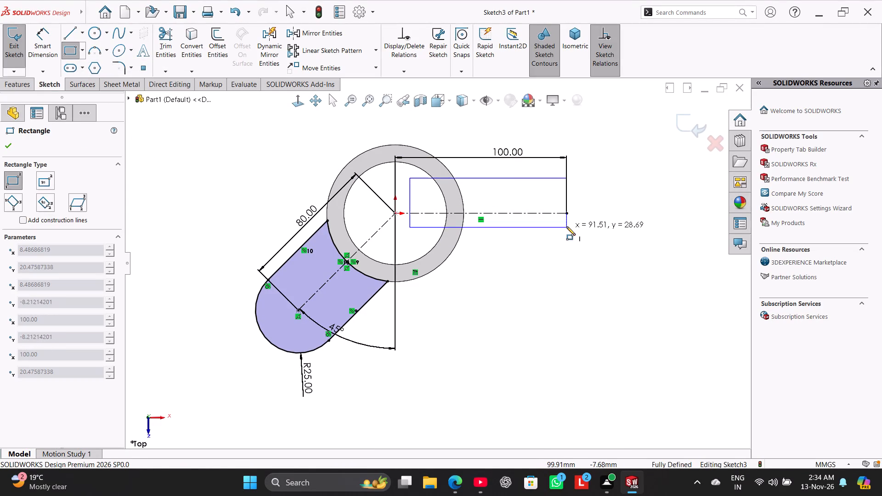
{"action": "left_click", "coordinate": [569, 269]}
{"action": "right_click", "coordinate": [595, 218]}
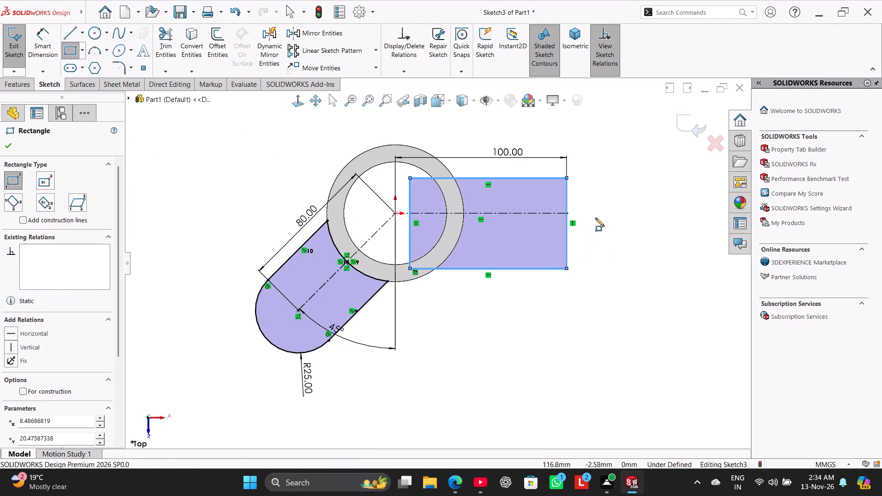
{"action": "left_click", "coordinate": [608, 226]}
Stretch the rectangle by moving its outer vertical edge beyond the endpoint of the 100 mm horizontal centreline.
{"action": "left_click_drag", "start_coordinate": [571, 225], "coordinate": [579, 225]}
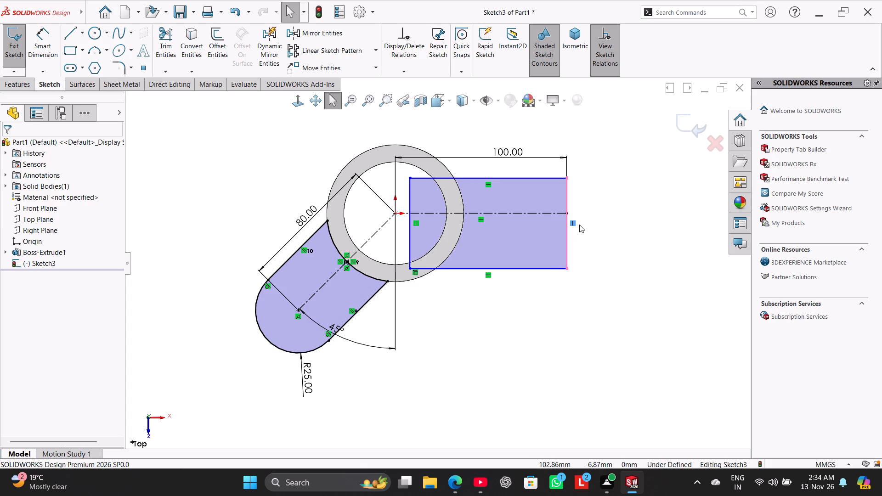
{"action": "left_click_drag", "start_coordinate": [579, 225], "coordinate": [605, 222]}
{"action": "left_click_drag", "start_coordinate": [565, 231], "coordinate": [604, 219]}
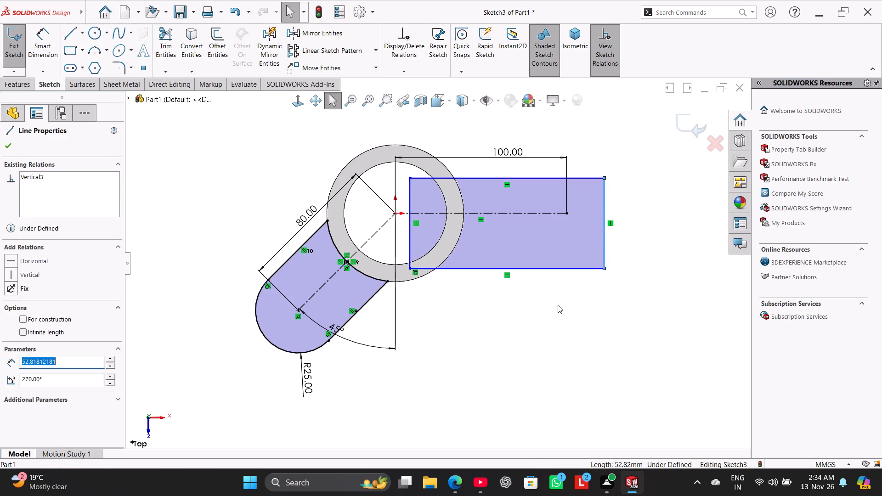
Make the midpoint of the rectangle's outer vertical edge coincident with the outer endpoint of the 100 mm horizontal centreline.
{"action": "left_click_drag", "start_coordinate": [558, 305], "coordinate": [555, 298]}
{"action": "left_click", "coordinate": [567, 213], "text": "ctrl"}
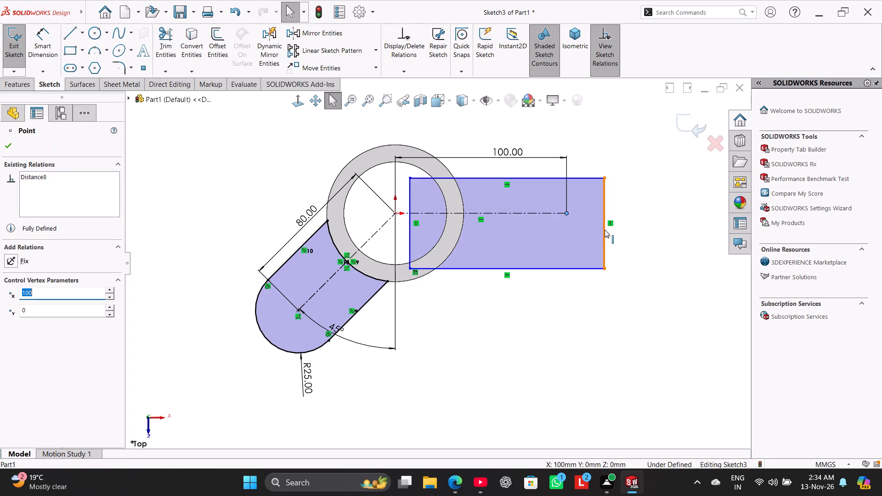
{"action": "left_click", "coordinate": [605, 224], "text": "ctrl"}
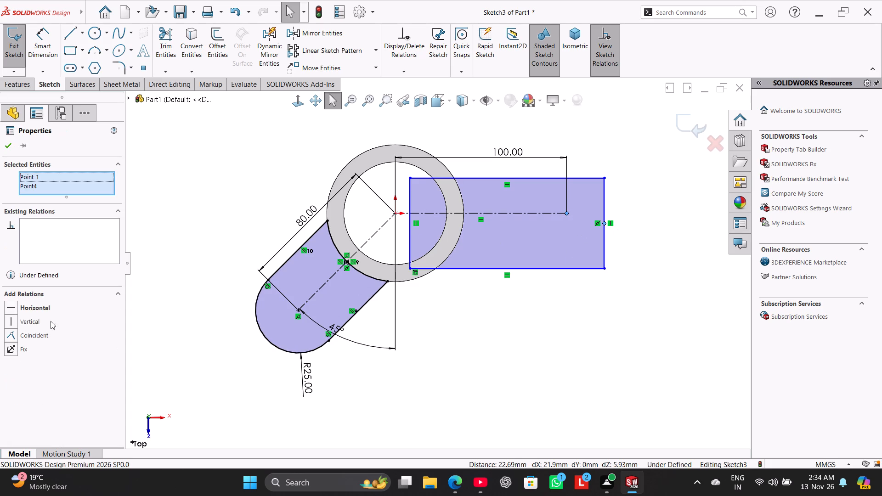
{"action": "left_click", "coordinate": [38, 338]}
{"action": "left_click", "coordinate": [208, 167]}
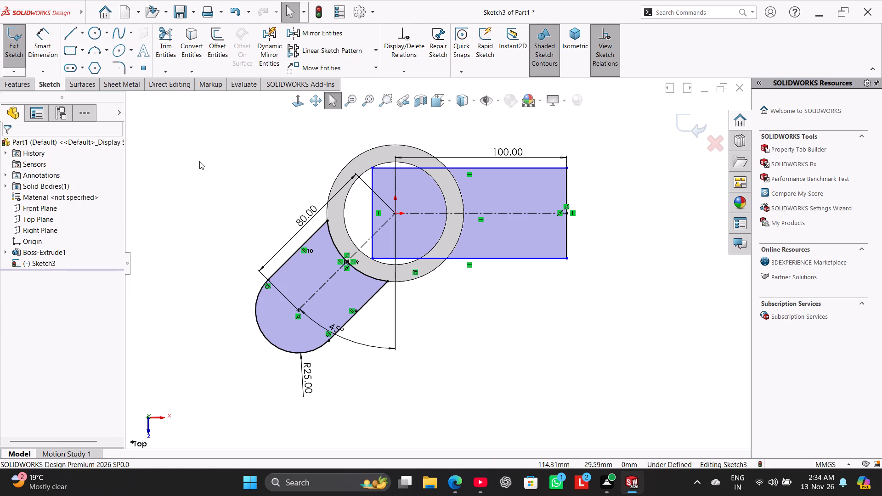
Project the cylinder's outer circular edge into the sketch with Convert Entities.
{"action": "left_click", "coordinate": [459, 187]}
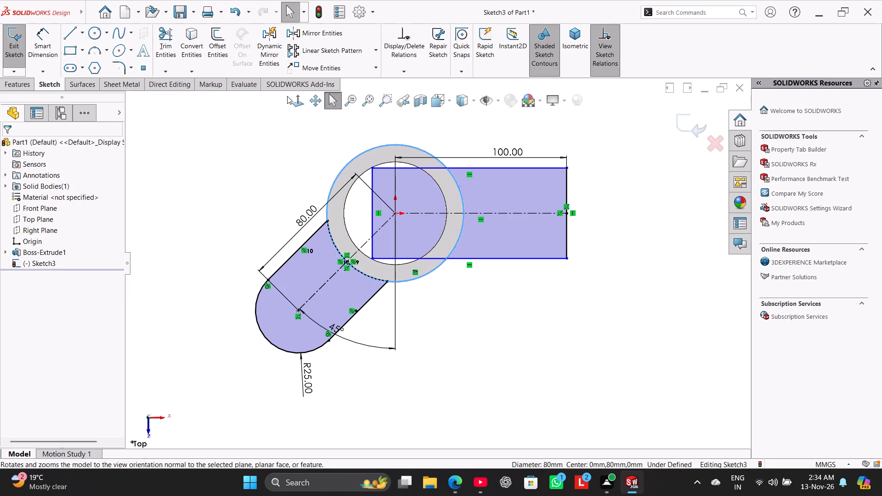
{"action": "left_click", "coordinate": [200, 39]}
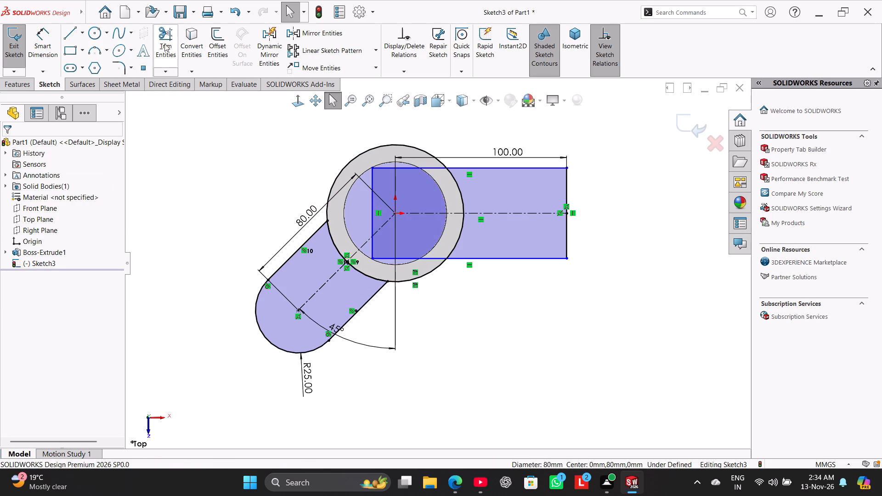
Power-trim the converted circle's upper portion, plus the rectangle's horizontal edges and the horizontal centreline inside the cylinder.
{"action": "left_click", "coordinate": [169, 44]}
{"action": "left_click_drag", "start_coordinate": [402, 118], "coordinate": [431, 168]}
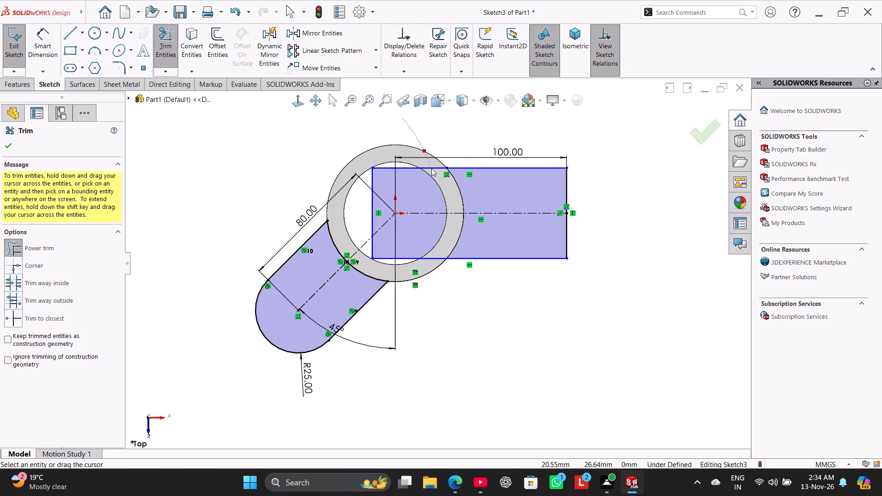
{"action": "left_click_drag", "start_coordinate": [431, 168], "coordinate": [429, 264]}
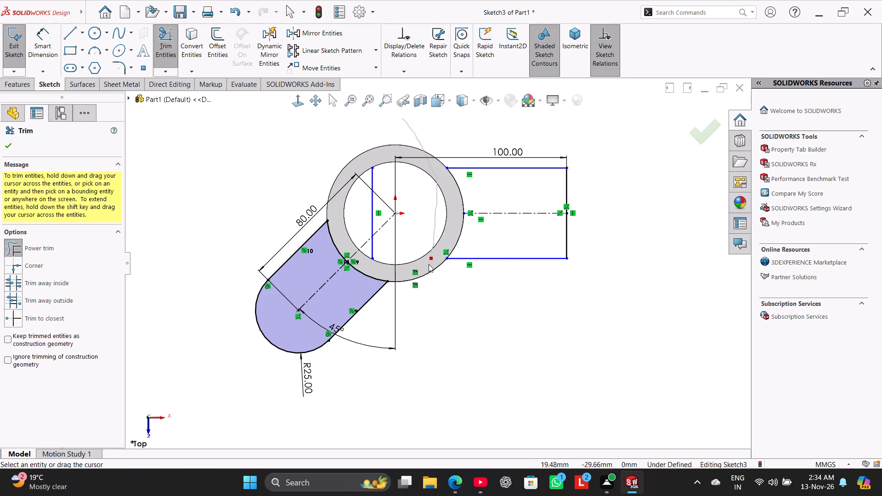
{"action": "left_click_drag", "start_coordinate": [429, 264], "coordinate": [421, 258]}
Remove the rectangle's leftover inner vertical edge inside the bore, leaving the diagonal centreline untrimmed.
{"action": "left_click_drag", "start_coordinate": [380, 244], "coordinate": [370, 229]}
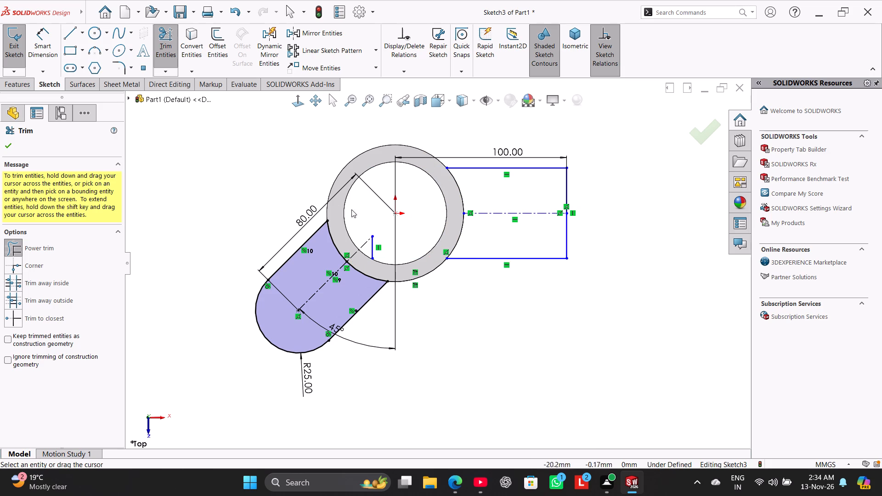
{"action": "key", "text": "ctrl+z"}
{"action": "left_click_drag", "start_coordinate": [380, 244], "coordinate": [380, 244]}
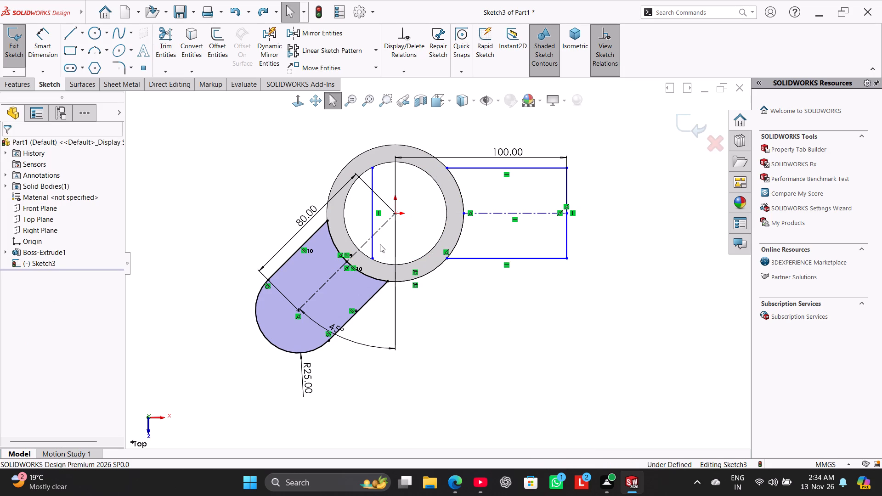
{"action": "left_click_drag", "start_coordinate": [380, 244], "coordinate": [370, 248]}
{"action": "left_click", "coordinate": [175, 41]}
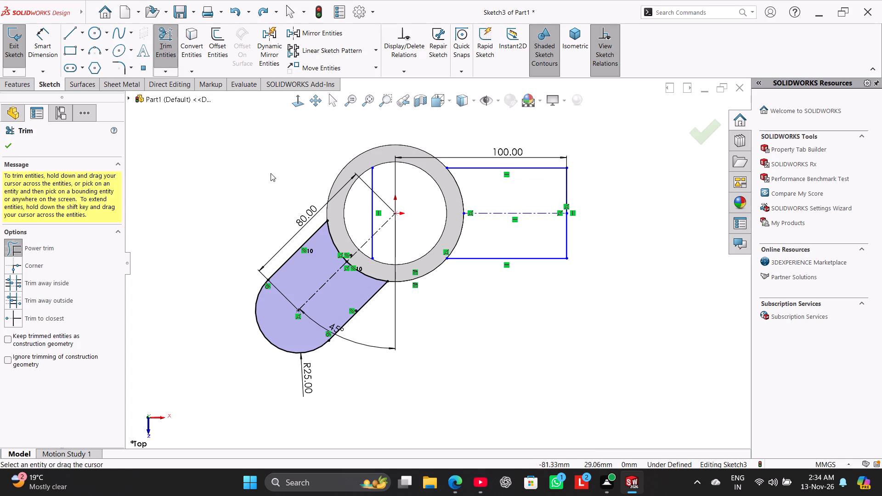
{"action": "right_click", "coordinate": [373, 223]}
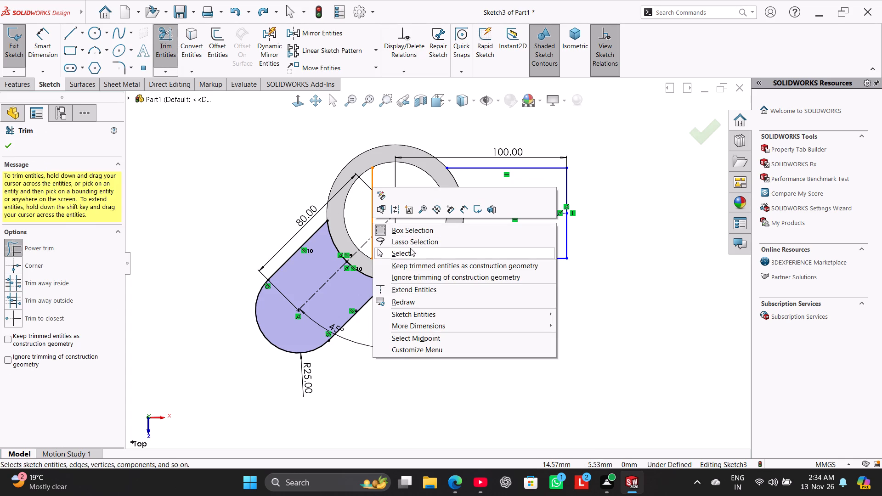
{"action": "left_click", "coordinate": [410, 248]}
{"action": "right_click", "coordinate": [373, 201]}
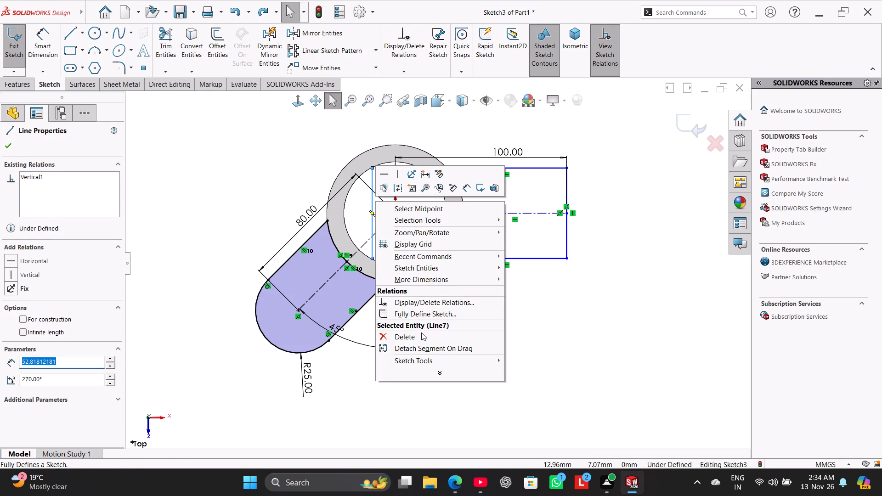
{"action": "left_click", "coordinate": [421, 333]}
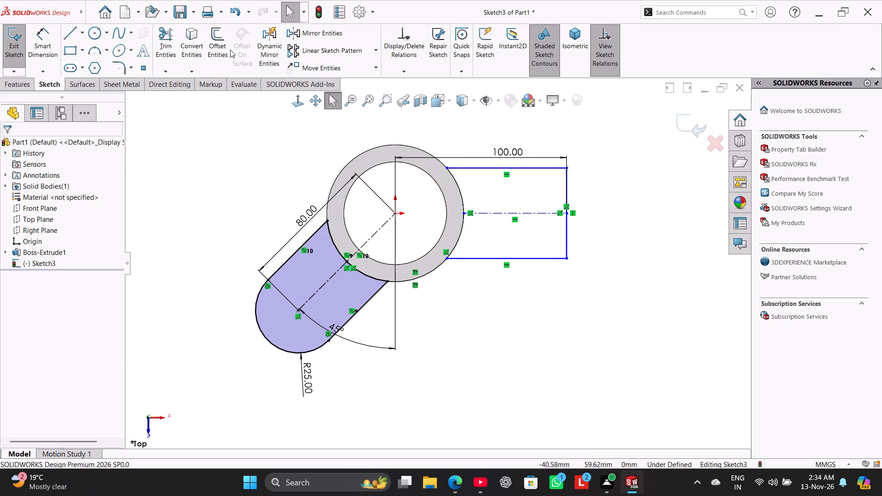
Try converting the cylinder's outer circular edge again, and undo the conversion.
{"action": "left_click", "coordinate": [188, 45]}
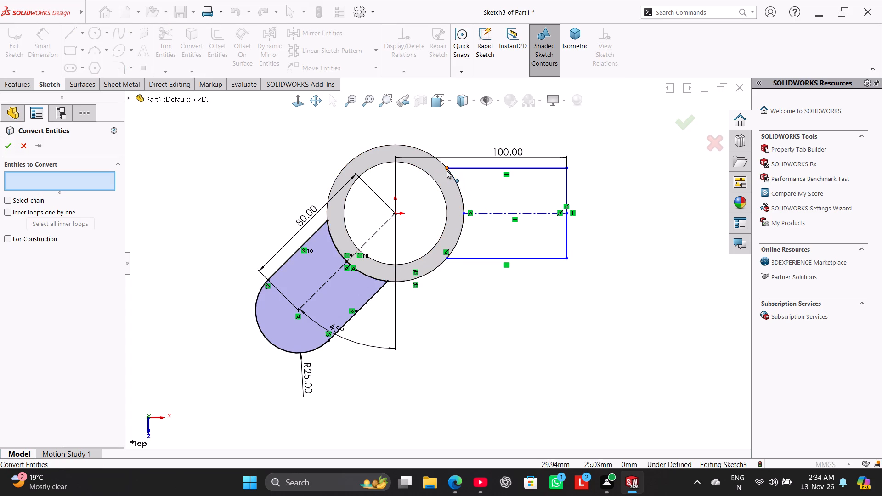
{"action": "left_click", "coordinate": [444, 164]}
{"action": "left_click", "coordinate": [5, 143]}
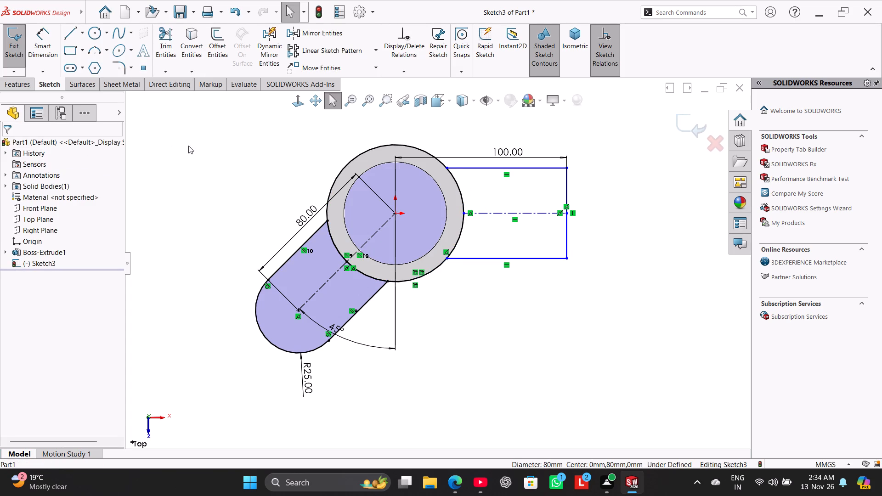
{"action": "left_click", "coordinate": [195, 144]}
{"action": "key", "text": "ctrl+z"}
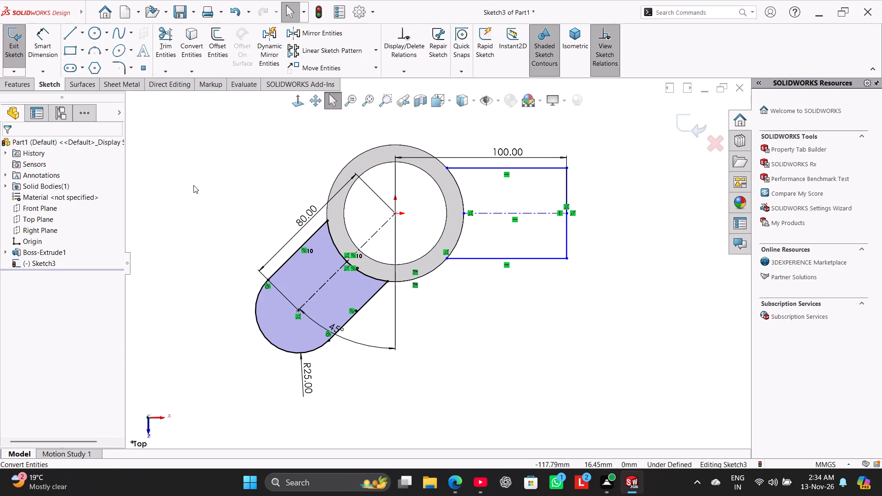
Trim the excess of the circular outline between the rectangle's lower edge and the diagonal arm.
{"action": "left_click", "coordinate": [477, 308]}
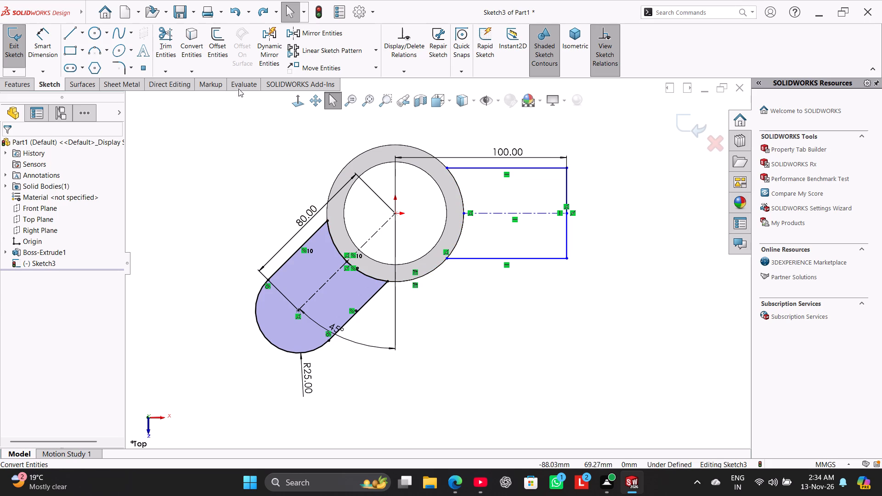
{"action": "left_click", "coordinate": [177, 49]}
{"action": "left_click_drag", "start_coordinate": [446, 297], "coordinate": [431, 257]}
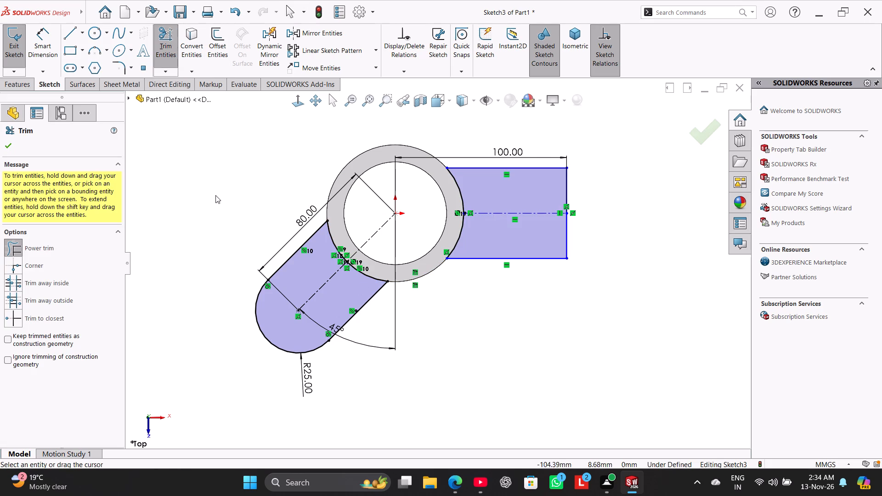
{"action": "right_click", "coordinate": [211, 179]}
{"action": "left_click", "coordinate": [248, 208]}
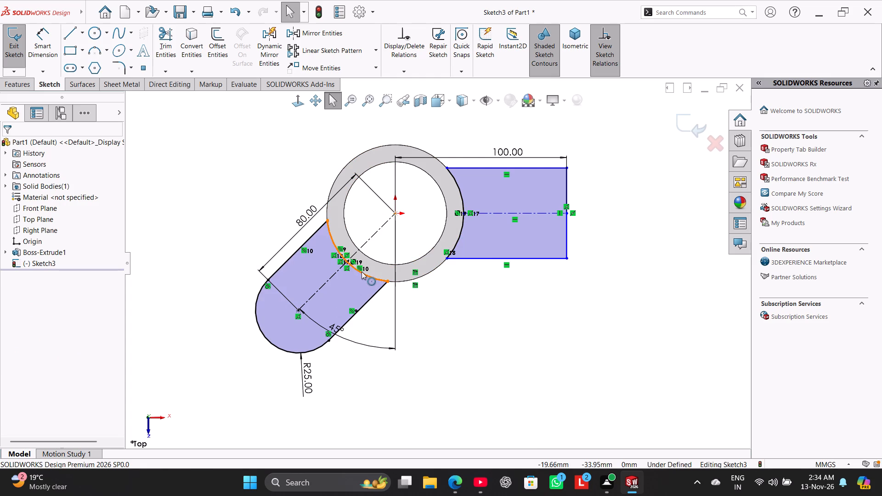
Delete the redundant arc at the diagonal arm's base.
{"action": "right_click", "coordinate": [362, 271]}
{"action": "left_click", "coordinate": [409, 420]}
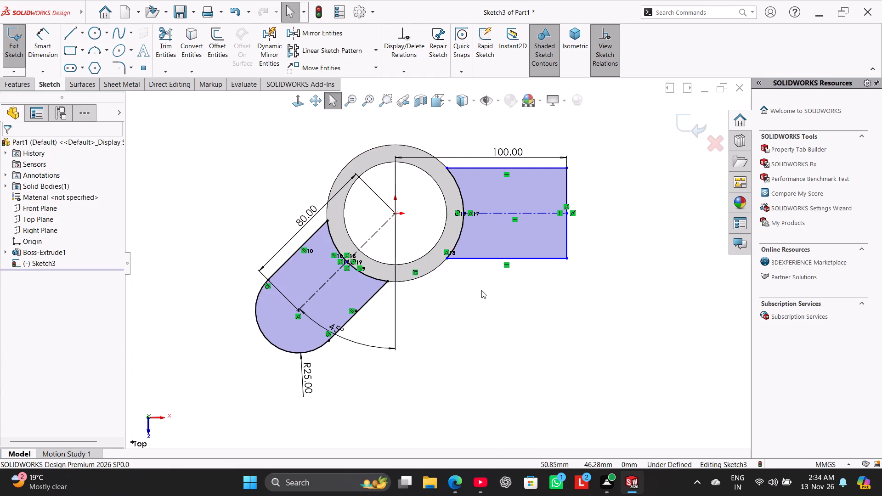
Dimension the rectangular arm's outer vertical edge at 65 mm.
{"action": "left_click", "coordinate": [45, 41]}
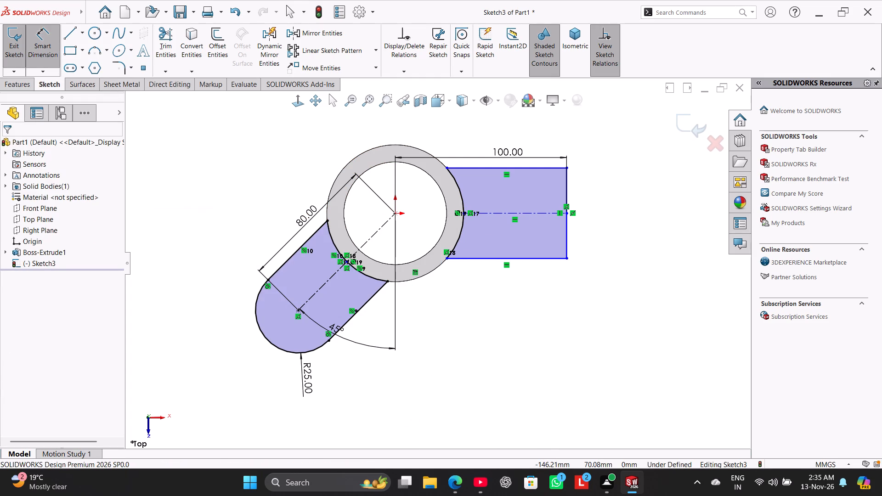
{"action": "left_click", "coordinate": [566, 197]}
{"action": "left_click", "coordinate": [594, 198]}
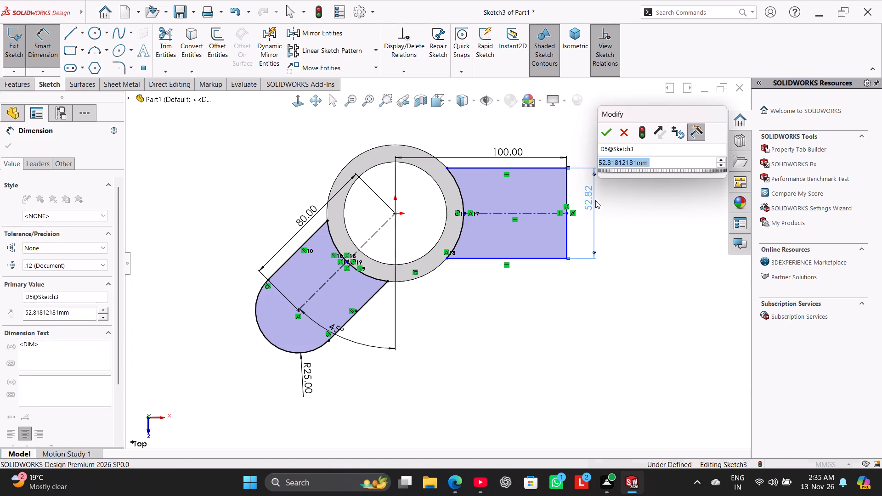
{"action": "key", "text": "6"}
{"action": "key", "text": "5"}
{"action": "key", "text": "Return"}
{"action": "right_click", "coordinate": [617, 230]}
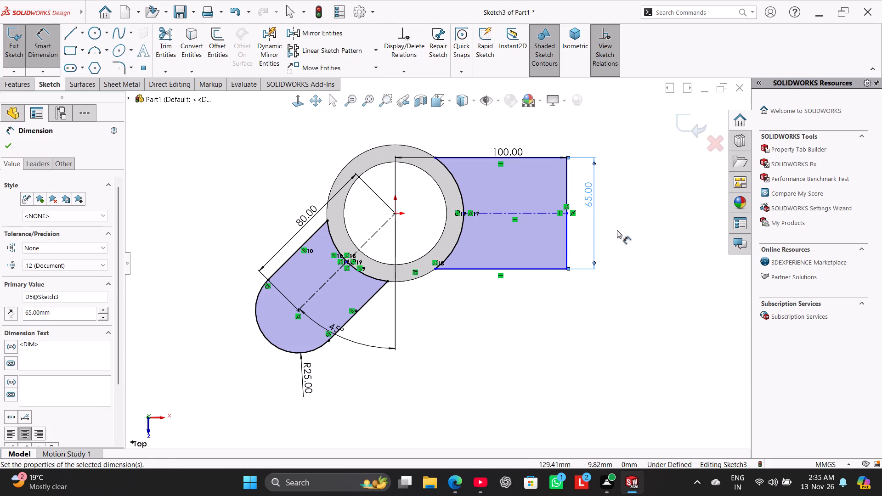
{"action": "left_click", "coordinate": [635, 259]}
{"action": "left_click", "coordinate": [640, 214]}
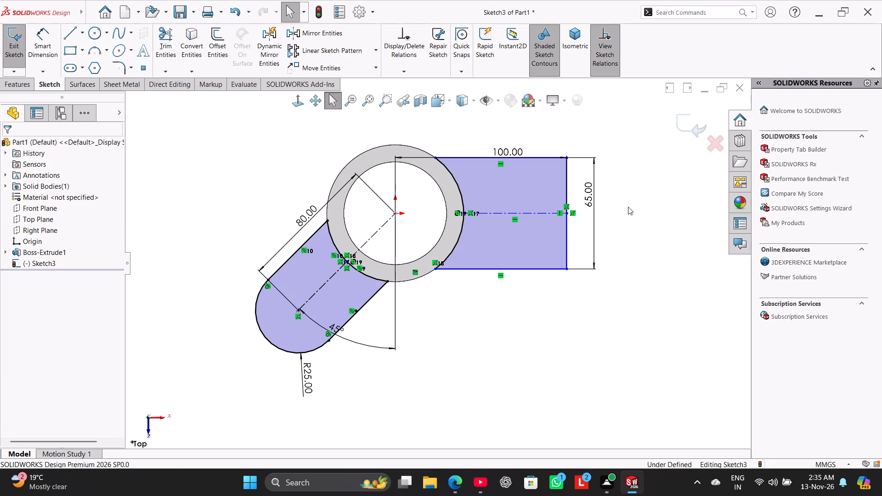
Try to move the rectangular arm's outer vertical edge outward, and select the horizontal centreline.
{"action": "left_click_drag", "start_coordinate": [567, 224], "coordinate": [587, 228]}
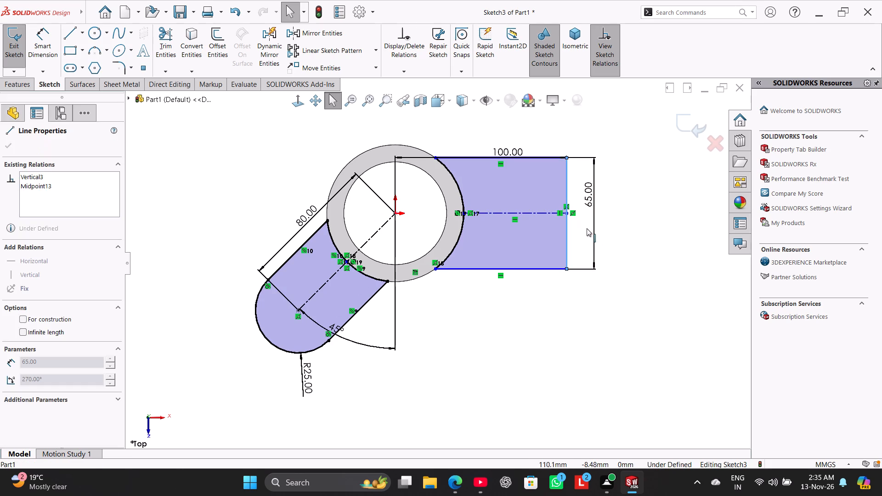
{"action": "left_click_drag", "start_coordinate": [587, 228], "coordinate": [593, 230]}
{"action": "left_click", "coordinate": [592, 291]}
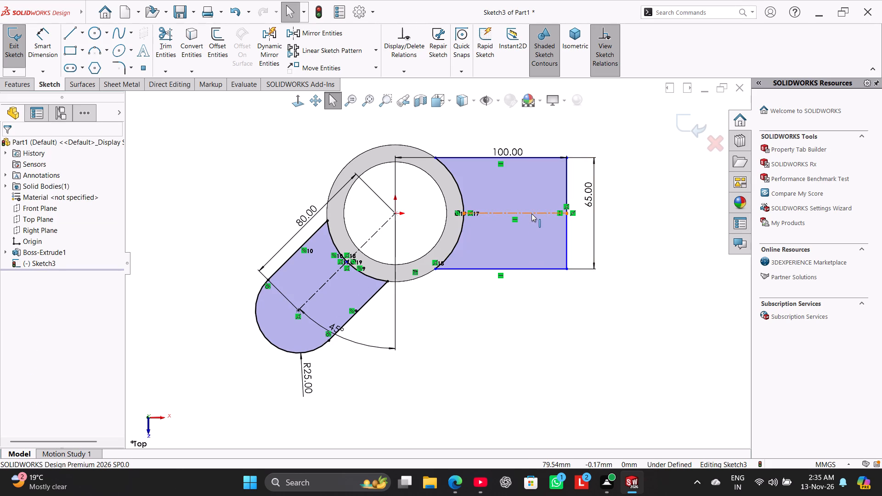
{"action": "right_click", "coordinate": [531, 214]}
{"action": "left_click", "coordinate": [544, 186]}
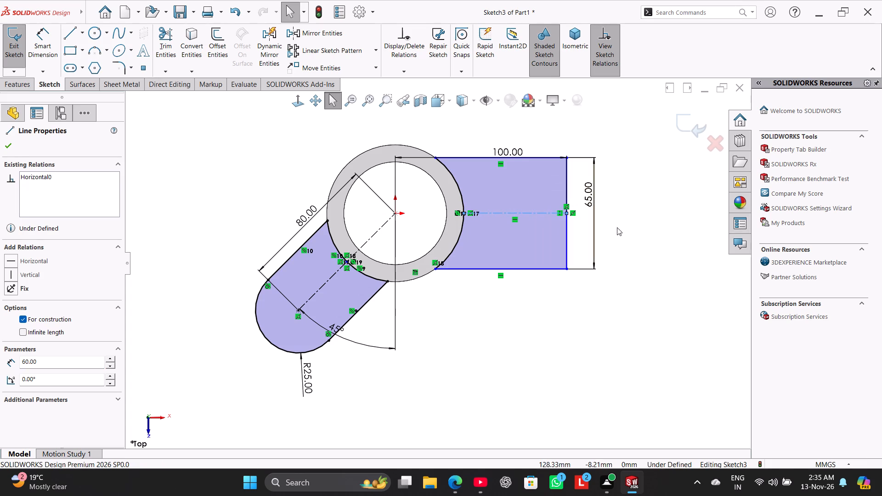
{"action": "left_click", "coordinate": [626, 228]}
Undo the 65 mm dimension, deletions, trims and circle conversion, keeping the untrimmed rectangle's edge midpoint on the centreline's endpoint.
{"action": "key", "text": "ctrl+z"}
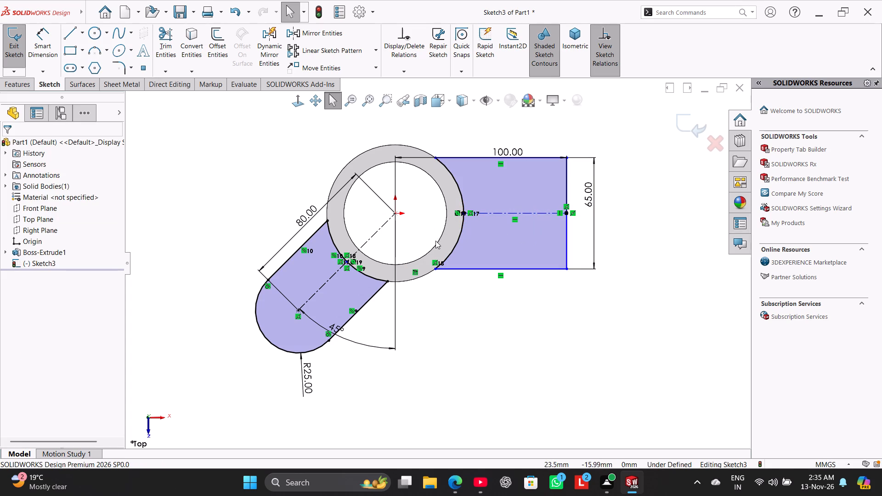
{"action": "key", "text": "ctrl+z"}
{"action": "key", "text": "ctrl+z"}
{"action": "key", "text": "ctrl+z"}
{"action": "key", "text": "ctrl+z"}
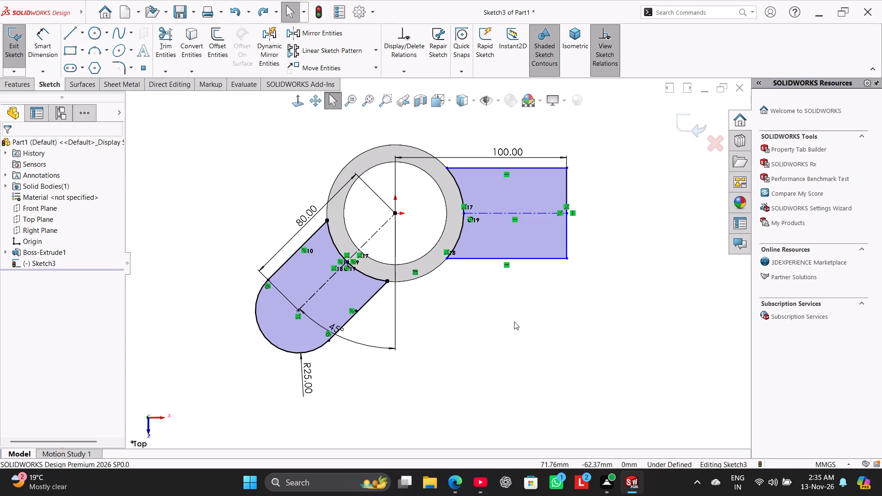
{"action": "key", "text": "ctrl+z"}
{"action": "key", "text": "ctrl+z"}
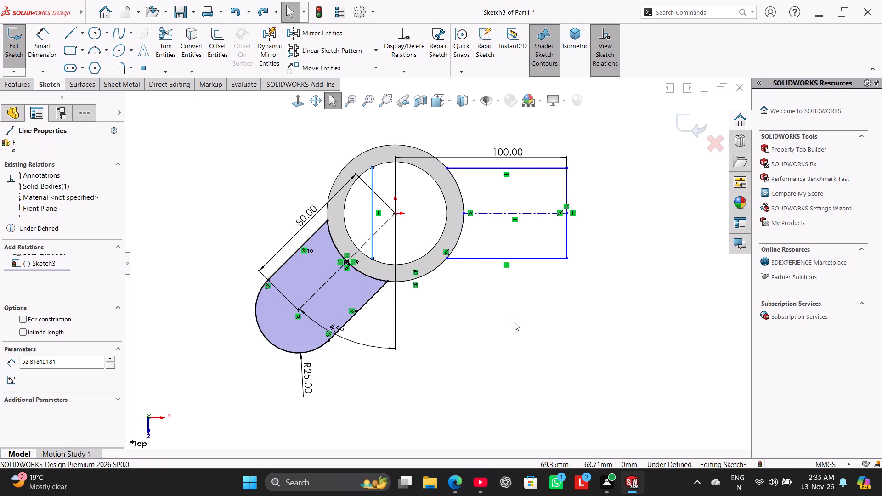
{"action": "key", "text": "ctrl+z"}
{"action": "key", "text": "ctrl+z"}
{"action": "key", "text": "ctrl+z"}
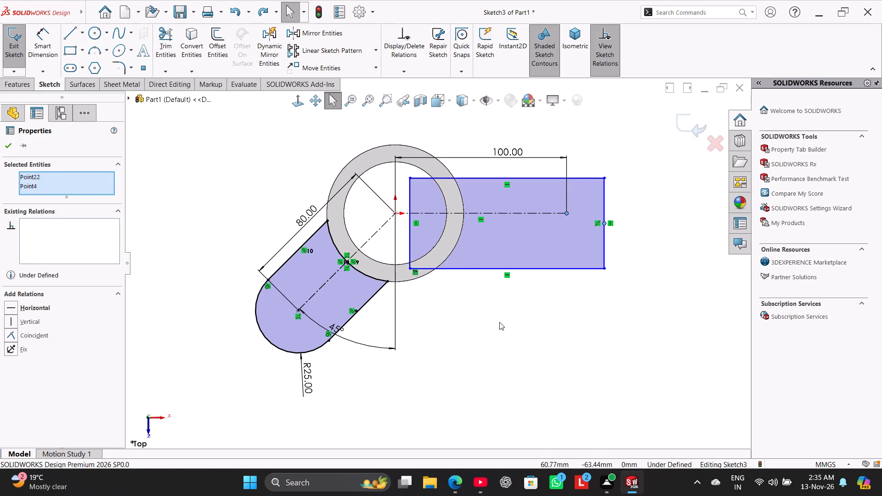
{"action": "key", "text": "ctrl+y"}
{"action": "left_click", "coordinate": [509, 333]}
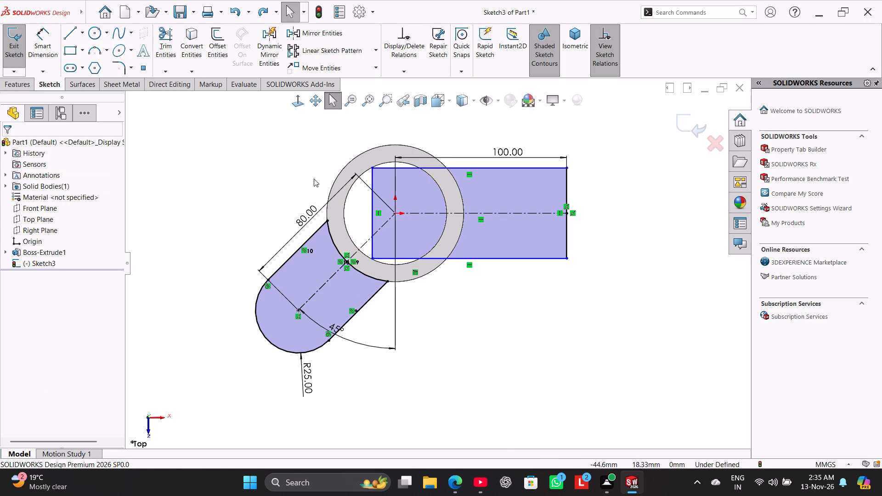
Project the cylinder's outer circular edge into the sketch with Convert Entities.
{"action": "left_click_drag", "start_coordinate": [186, 40], "coordinate": [191, 42]}
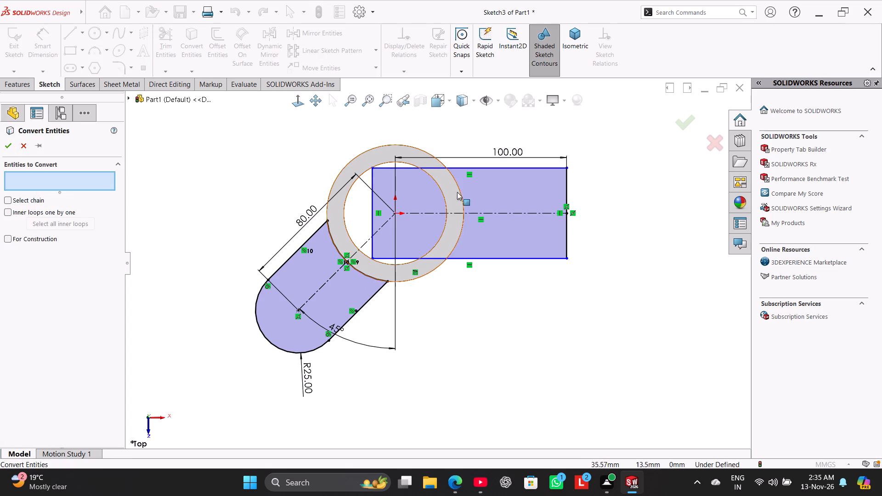
{"action": "left_click", "coordinate": [460, 231]}
{"action": "left_click", "coordinate": [10, 146]}
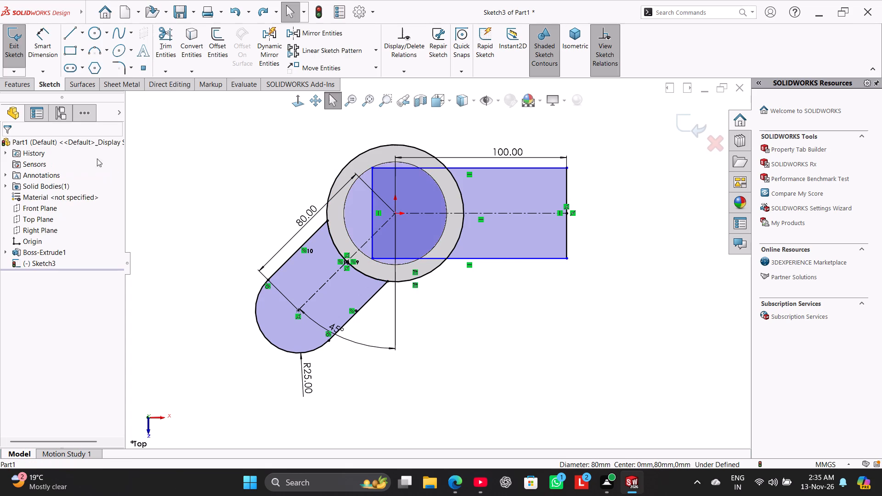
Power trim the projected circle's lower segment between the diagonal arm and the rectangle, and undo the extra trim at the arm's inner arc.
{"action": "left_click", "coordinate": [160, 34]}
{"action": "left_click_drag", "start_coordinate": [436, 292], "coordinate": [428, 277]}
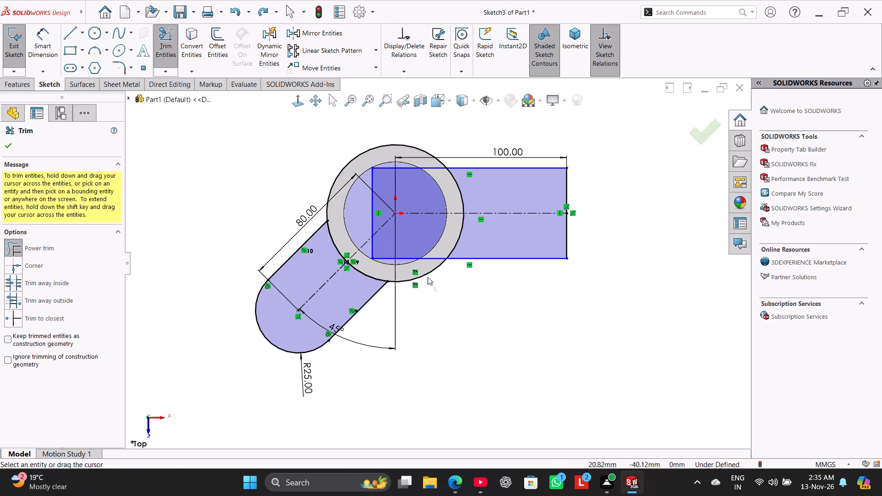
{"action": "left_click_drag", "start_coordinate": [428, 277], "coordinate": [424, 268]}
{"action": "left_click_drag", "start_coordinate": [370, 284], "coordinate": [375, 267]}
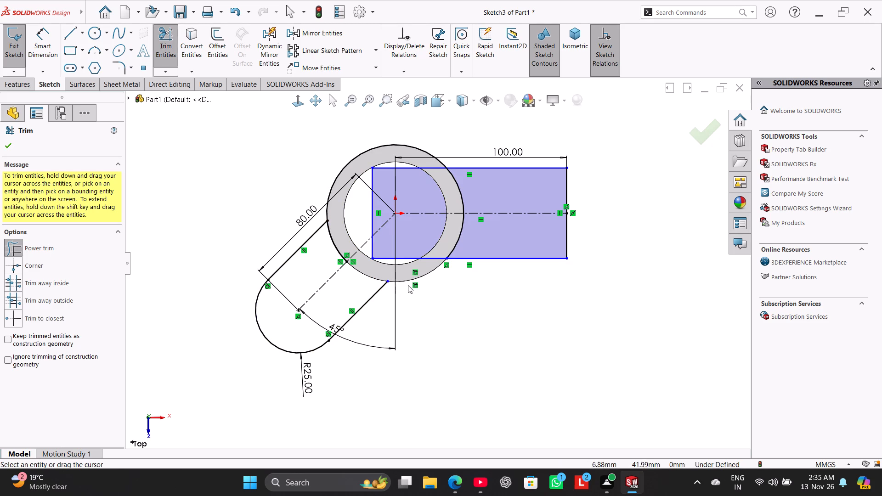
{"action": "key", "text": "ctrl+z"}
{"action": "right_click", "coordinate": [459, 319]}
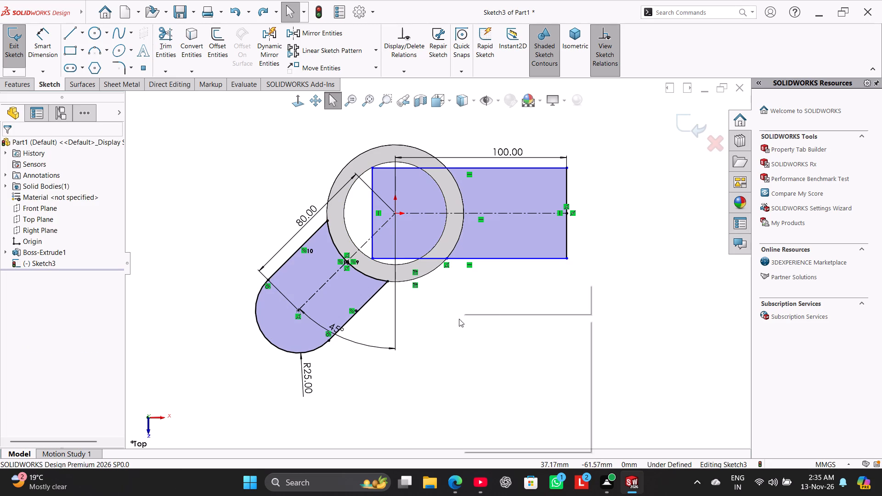
{"action": "left_click", "coordinate": [429, 324]}
Delete the duplicate arc where the diagonal arm meets the cylinder's outer circle.
{"action": "right_click", "coordinate": [363, 274]}
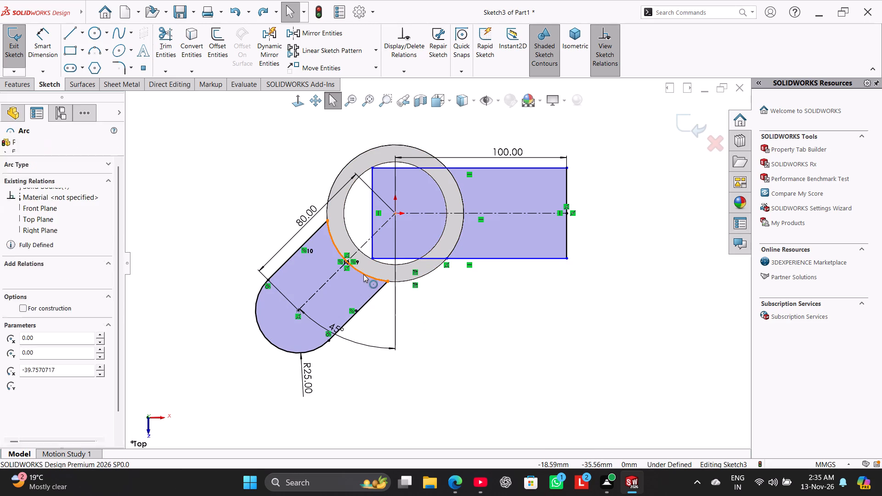
{"action": "left_click", "coordinate": [433, 431]}
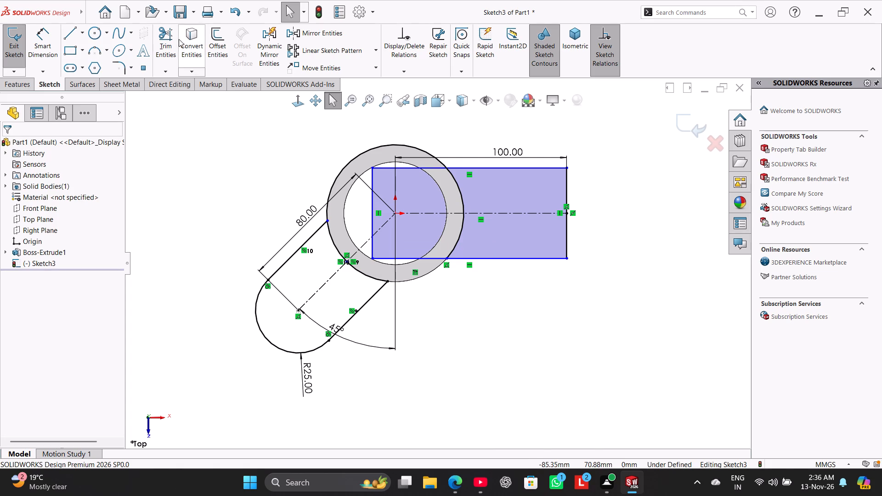
Trim away the projected circle's upper segment and the parts of the rectangle lying inside the cylinder's outer circle.
{"action": "left_click", "coordinate": [165, 35]}
{"action": "left_click_drag", "start_coordinate": [304, 165], "coordinate": [344, 175]}
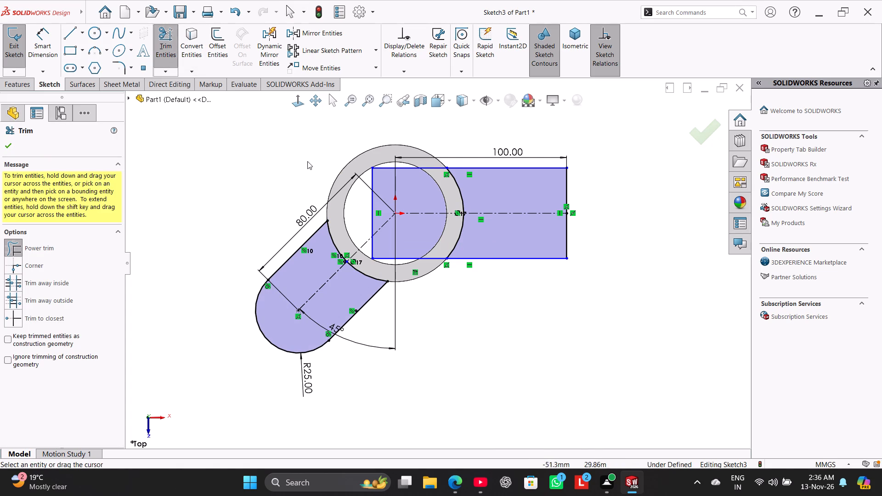
{"action": "left_click_drag", "start_coordinate": [419, 195], "coordinate": [430, 162]}
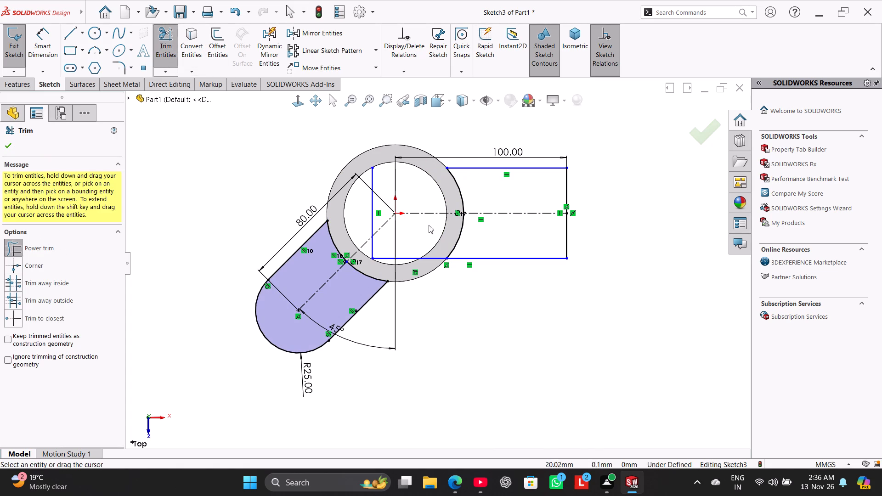
{"action": "left_click_drag", "start_coordinate": [425, 269], "coordinate": [426, 246]}
{"action": "left_click_drag", "start_coordinate": [357, 214], "coordinate": [368, 217]}
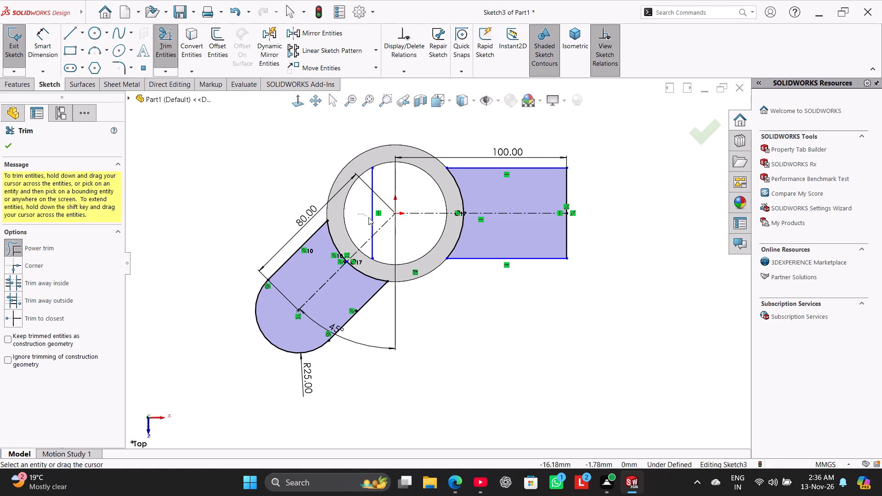
{"action": "left_click_drag", "start_coordinate": [368, 217], "coordinate": [377, 223]}
{"action": "left_click_drag", "start_coordinate": [384, 246], "coordinate": [372, 246]}
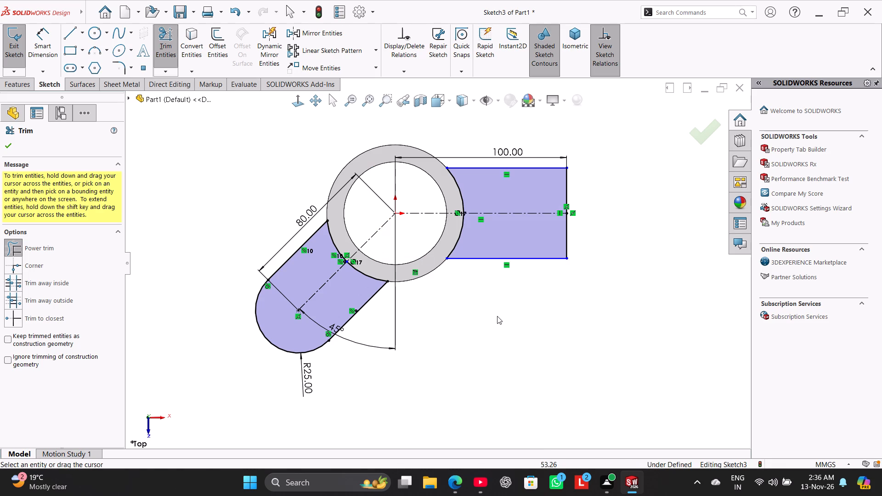
{"action": "right_click", "coordinate": [498, 316]}
{"action": "left_click", "coordinate": [520, 346]}
Dimension the rectangular arm's outer vertical edge at 65 mm.
{"action": "left_click", "coordinate": [54, 38]}
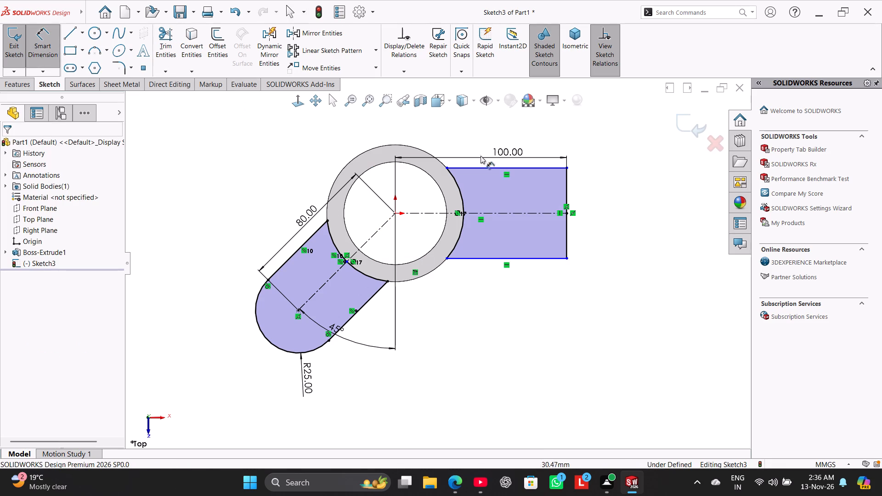
{"action": "left_click", "coordinate": [566, 194]}
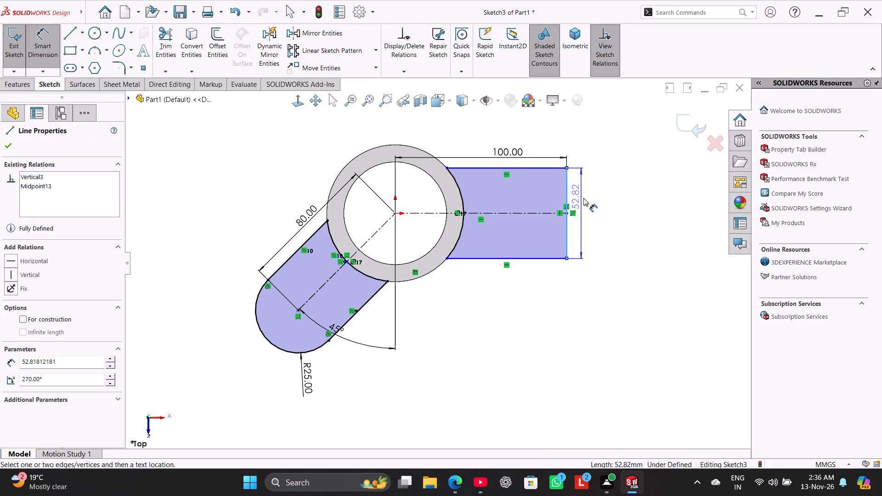
{"action": "left_click", "coordinate": [588, 200]}
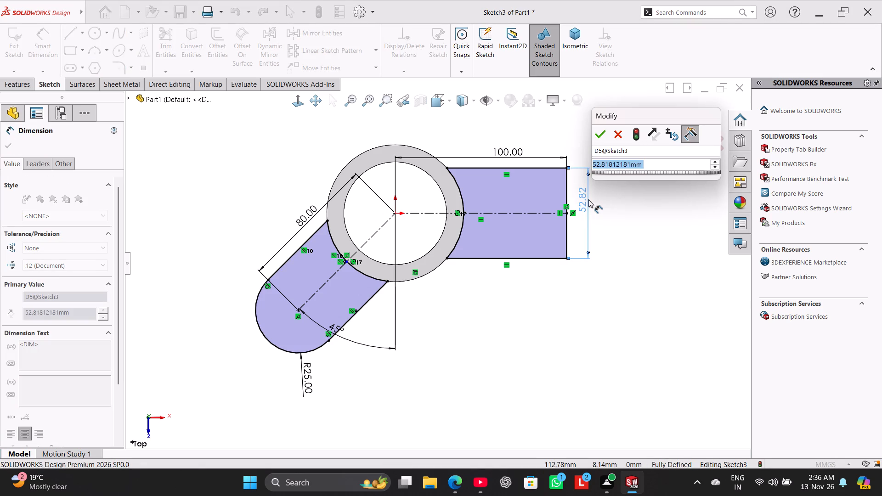
{"action": "type", "text": "65"}
{"action": "key", "text": "Return"}
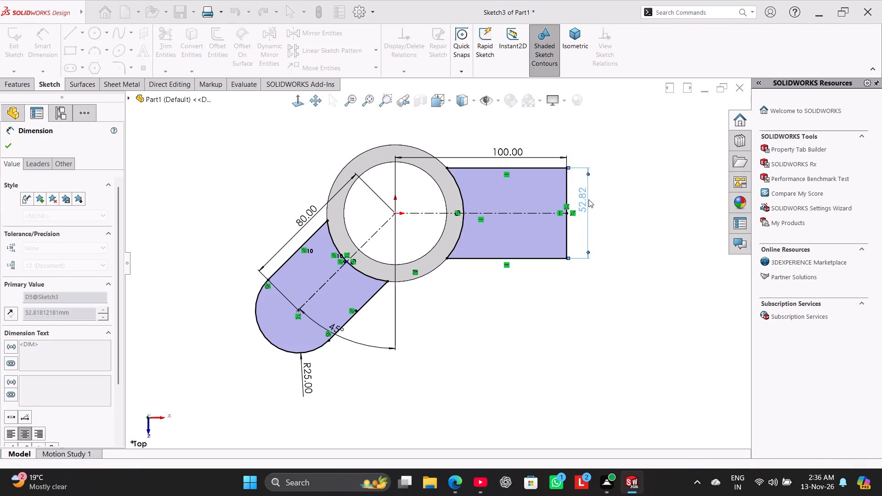
{"action": "right_click", "coordinate": [627, 215]}
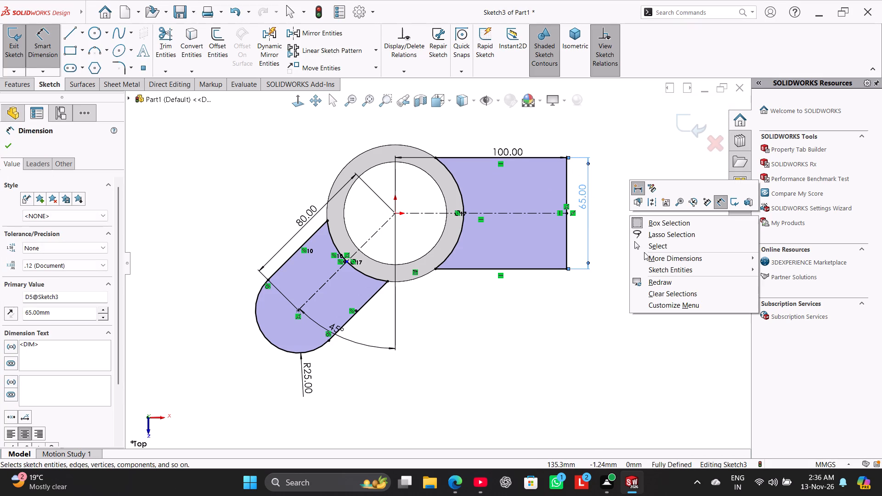
{"action": "left_click", "coordinate": [648, 248]}
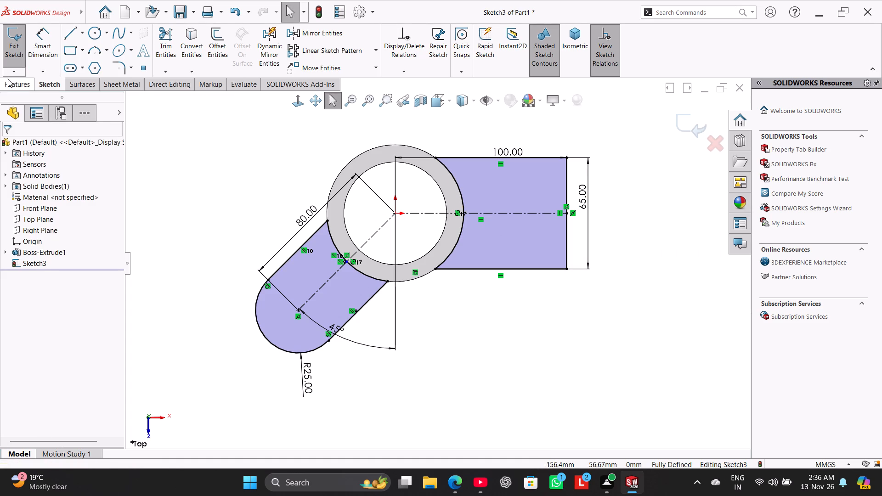
Extrude only the diagonal rounded arm's contour as a Blind boss, 55 mm deep and merged with the cylinder.
{"action": "left_click", "coordinate": [10, 80]}
{"action": "left_click", "coordinate": [20, 58]}
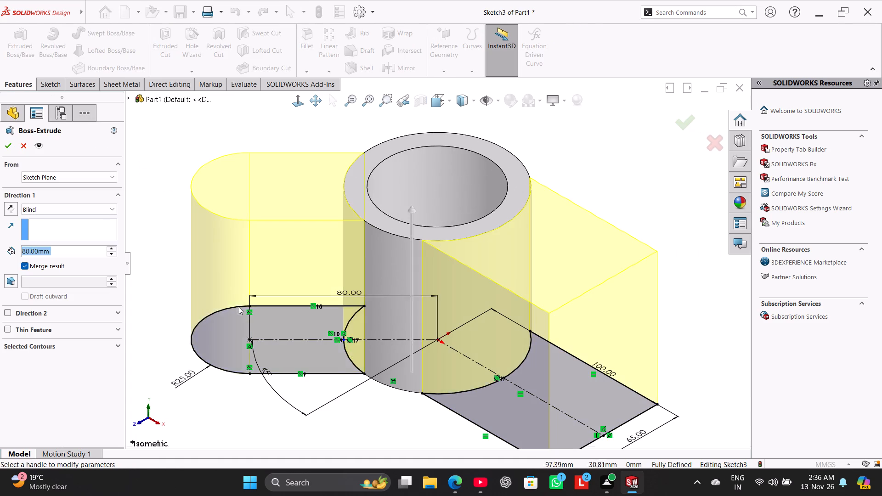
{"action": "scroll", "coordinate": [249, 350], "scroll_direction": "up", "scroll_amount": 2}
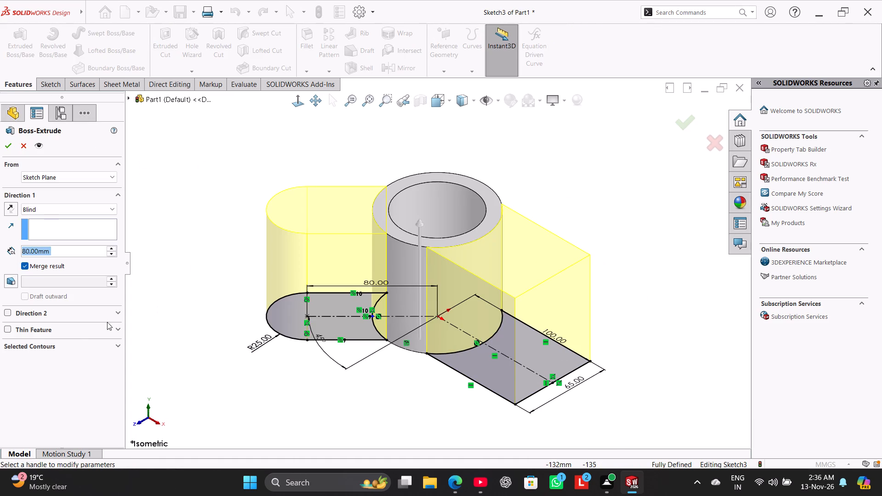
{"action": "left_click", "coordinate": [81, 348]}
{"action": "left_click", "coordinate": [87, 361]}
{"action": "left_click", "coordinate": [287, 327]}
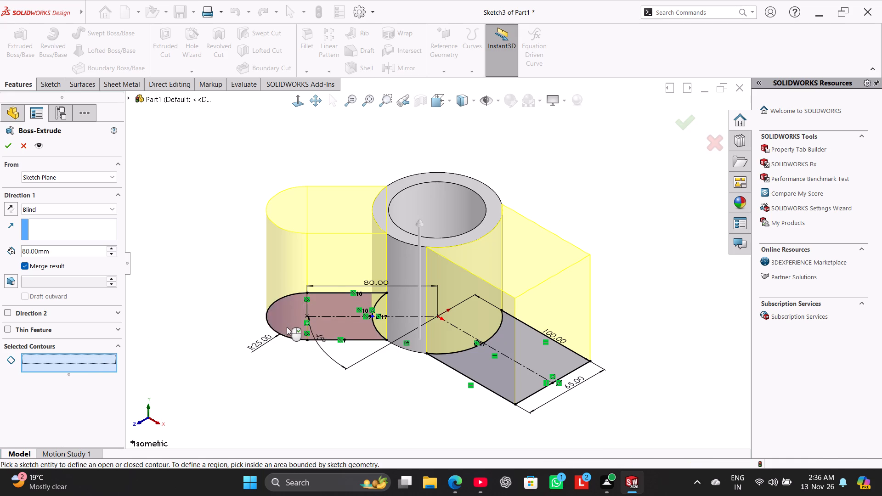
{"action": "double_click", "coordinate": [62, 249]}
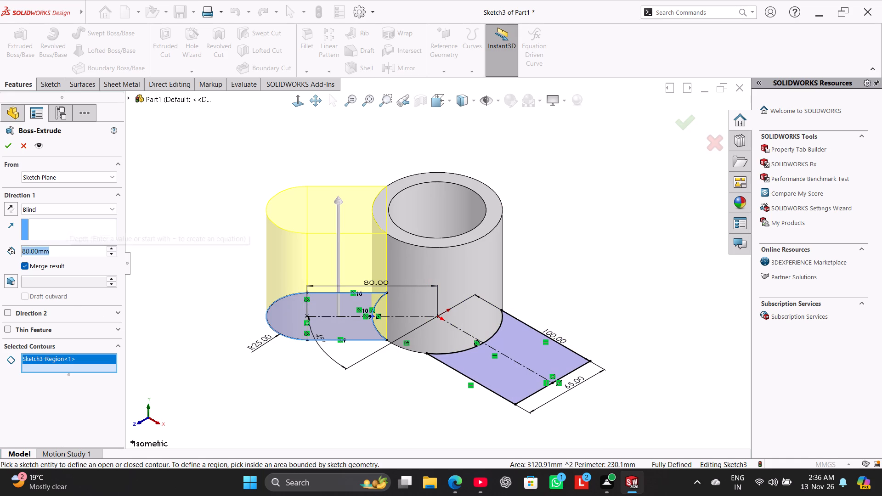
{"action": "type", "text": "55"}
{"action": "key", "text": "Return"}
{"action": "left_click", "coordinate": [7, 147]}
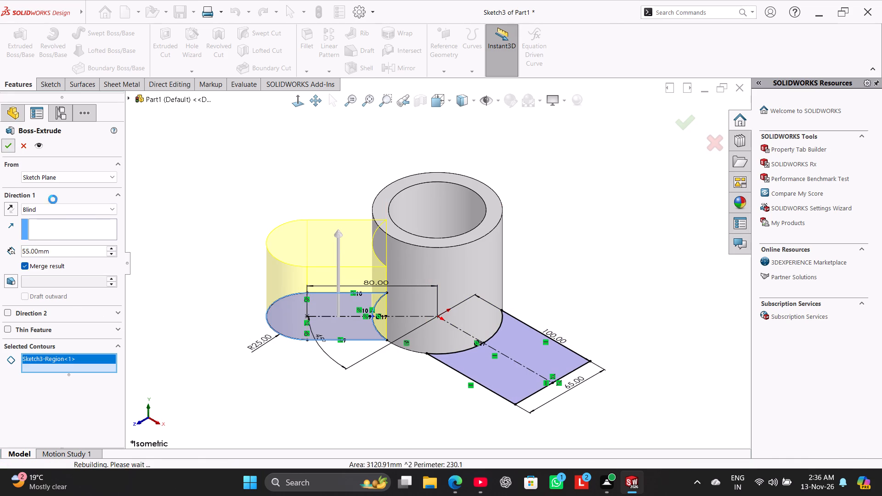
{"action": "left_click", "coordinate": [149, 225]}
Reuse Sketch3 to extrude only the rectangular arm's contour as a Blind boss, 30 mm deep and merged with the body.
{"action": "left_click", "coordinate": [6, 262]}
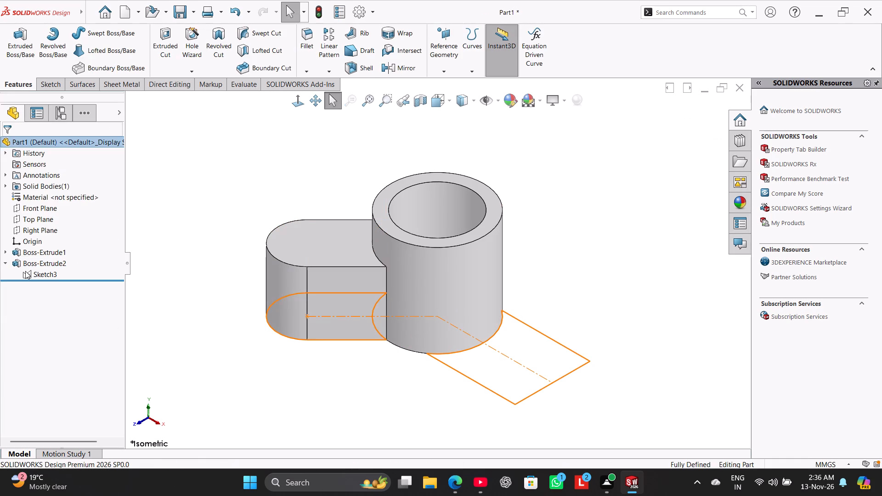
{"action": "left_click", "coordinate": [29, 273]}
{"action": "left_click", "coordinate": [495, 378]}
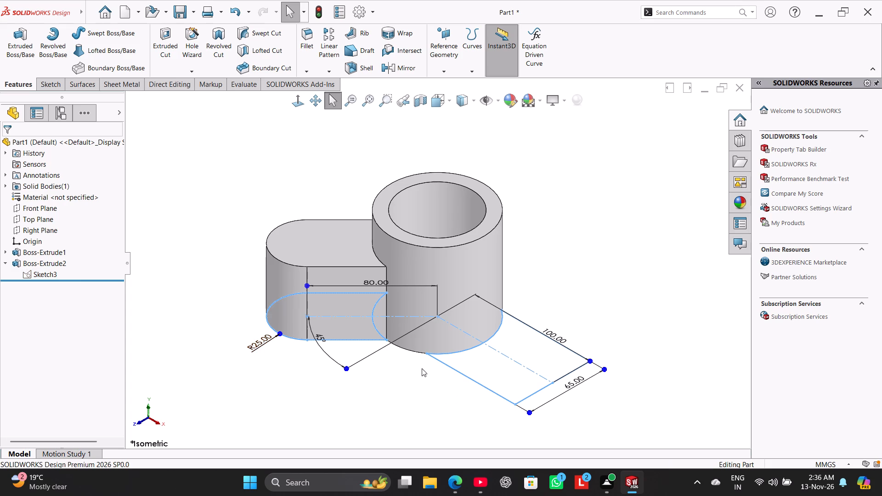
{"action": "left_click", "coordinate": [47, 276]}
{"action": "left_click", "coordinate": [12, 49]}
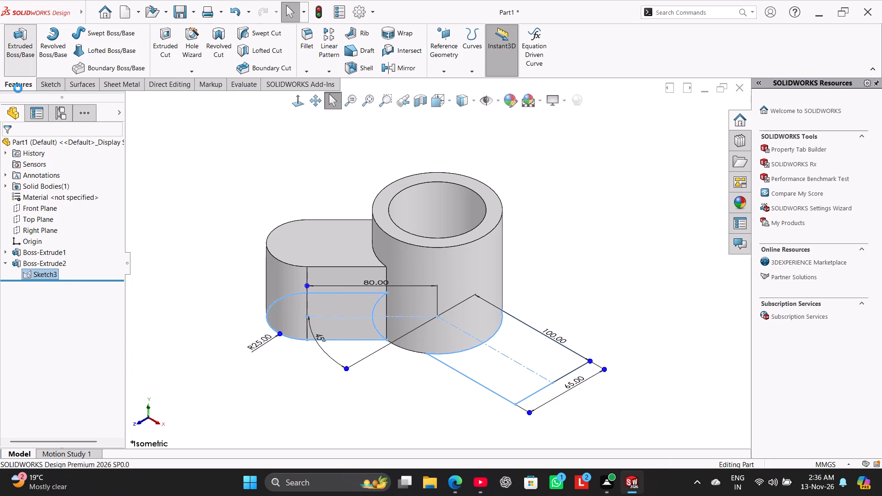
{"action": "left_click", "coordinate": [73, 346]}
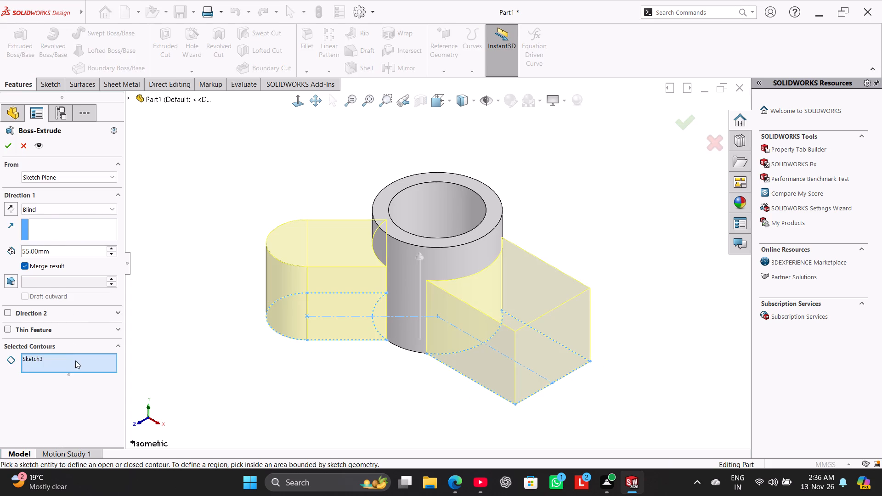
{"action": "left_click", "coordinate": [76, 361]}
{"action": "right_click", "coordinate": [92, 360]}
{"action": "left_click", "coordinate": [106, 366]}
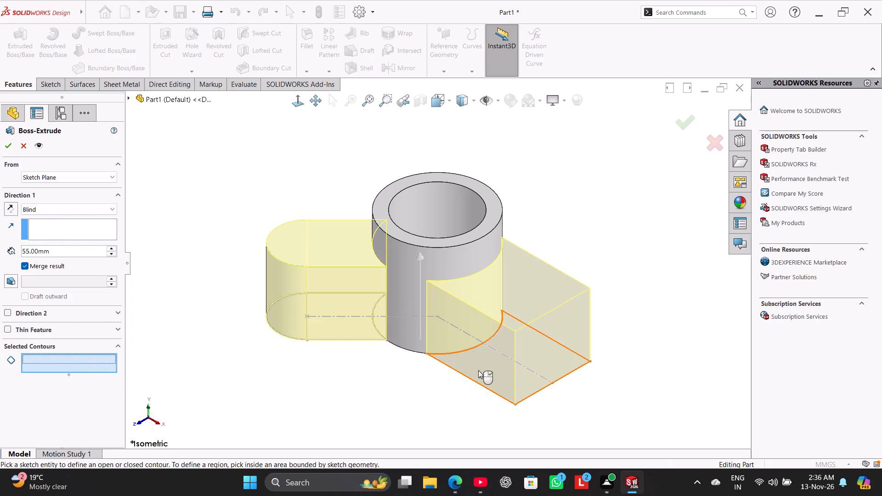
{"action": "left_click", "coordinate": [478, 370]}
{"action": "double_click", "coordinate": [75, 248]}
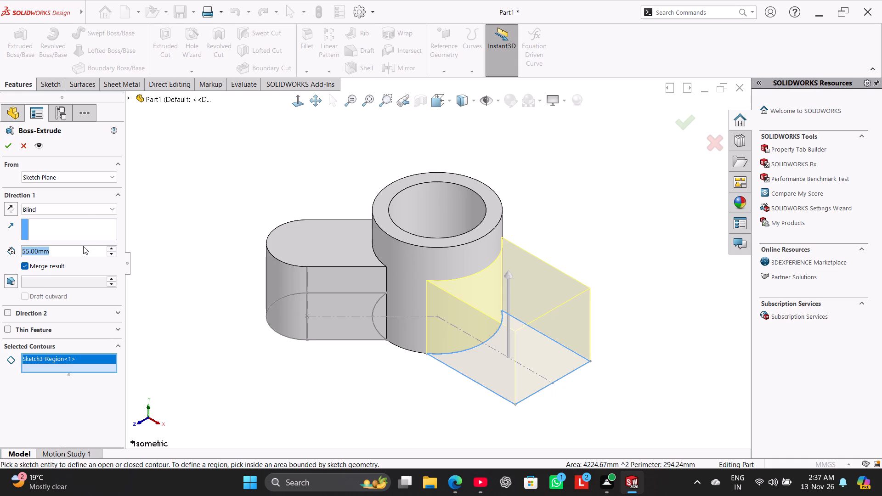
{"action": "type", "text": "30"}
{"action": "key", "text": "Return"}
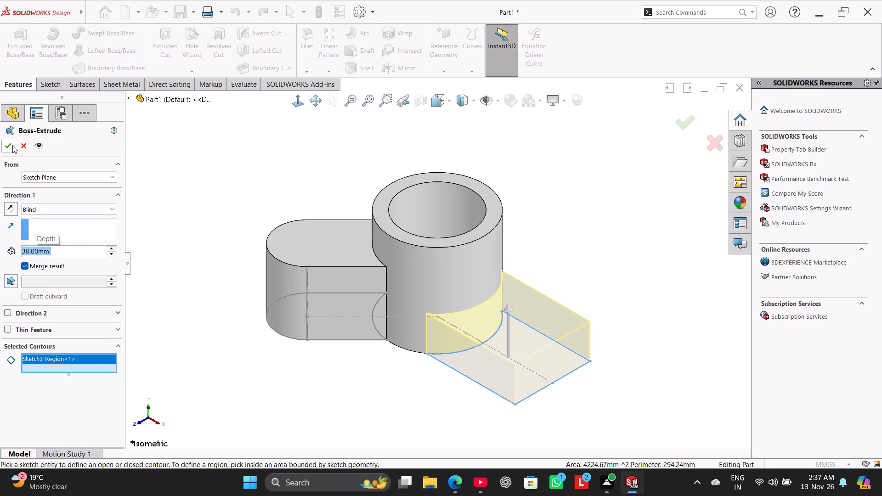
{"action": "left_click", "coordinate": [11, 143]}
{"action": "left_click", "coordinate": [186, 153]}
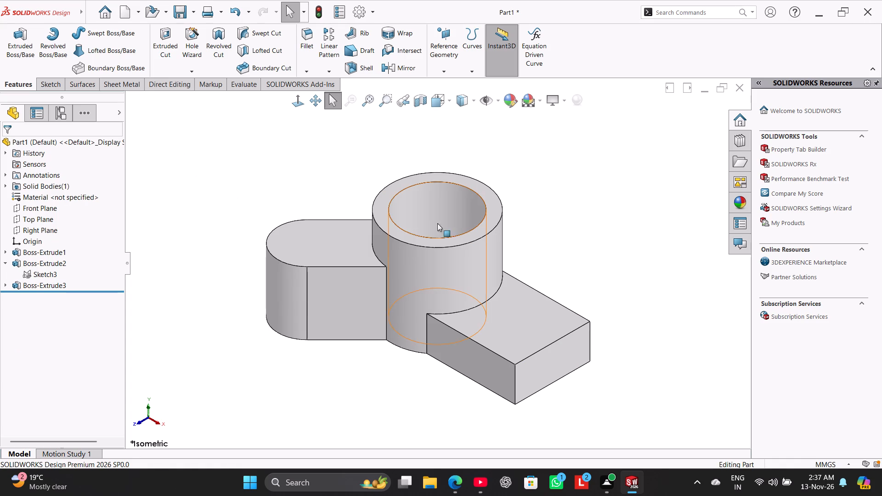
Start a sketch on the diagonal arm's top face and offset the face's outline 10 mm inward.
{"action": "left_click", "coordinate": [322, 251]}
{"action": "left_click", "coordinate": [365, 226]}
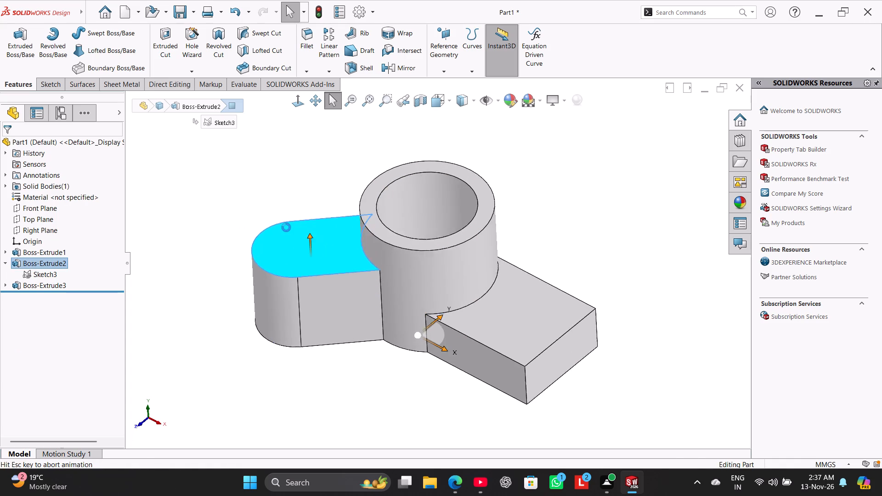
{"action": "left_click", "coordinate": [226, 198]}
{"action": "left_click", "coordinate": [214, 47]}
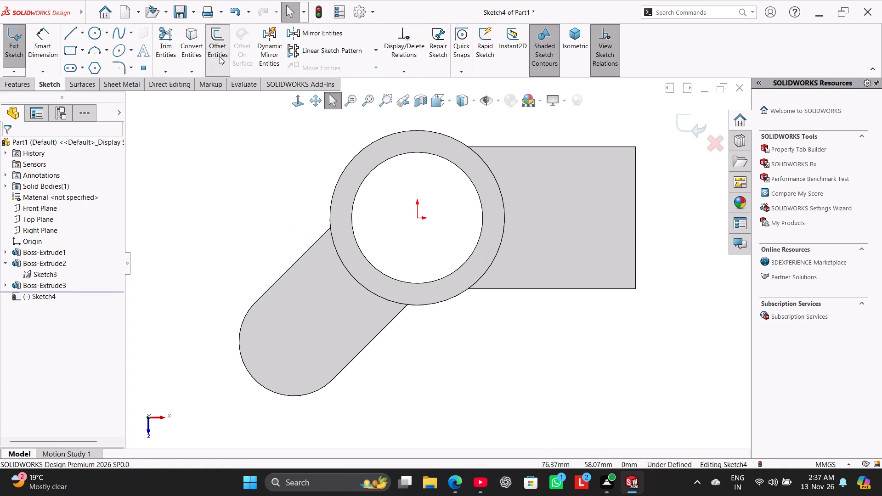
{"action": "left_click", "coordinate": [313, 316]}
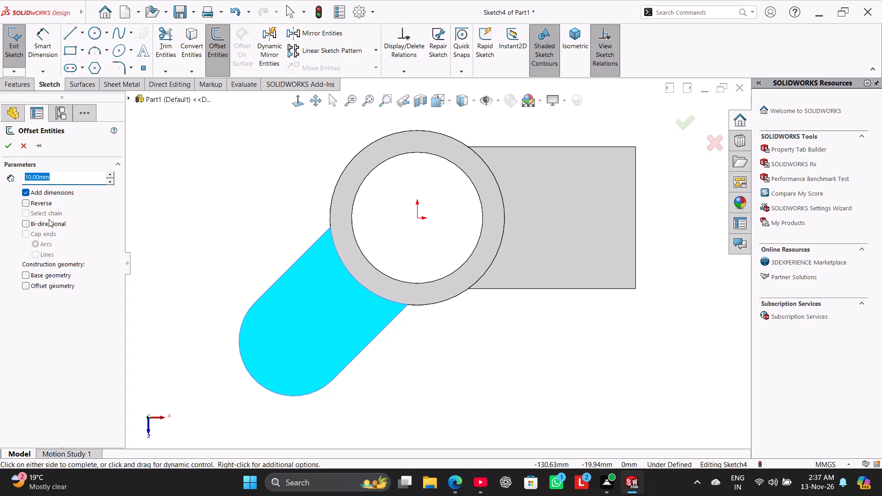
{"action": "left_click", "coordinate": [42, 205]}
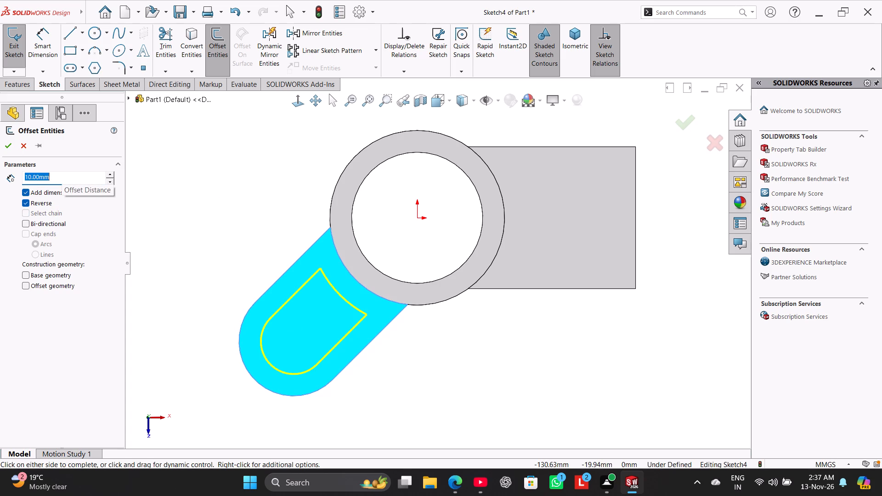
{"action": "left_click", "coordinate": [8, 145]}
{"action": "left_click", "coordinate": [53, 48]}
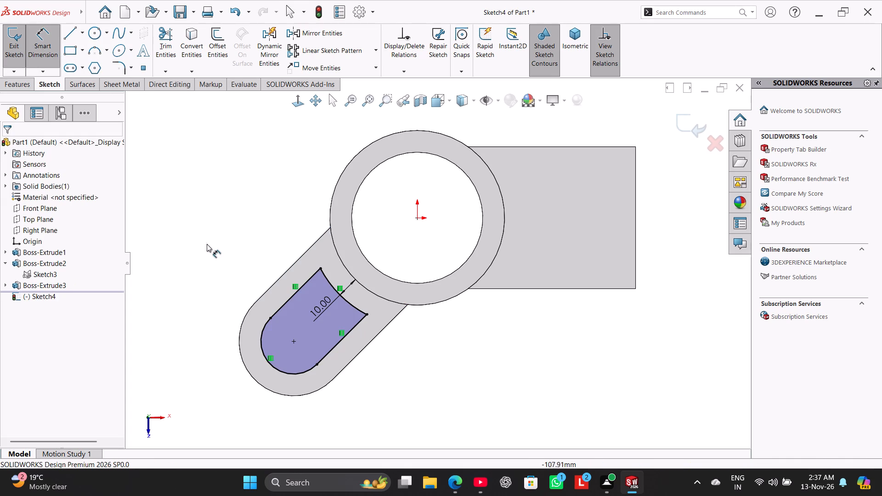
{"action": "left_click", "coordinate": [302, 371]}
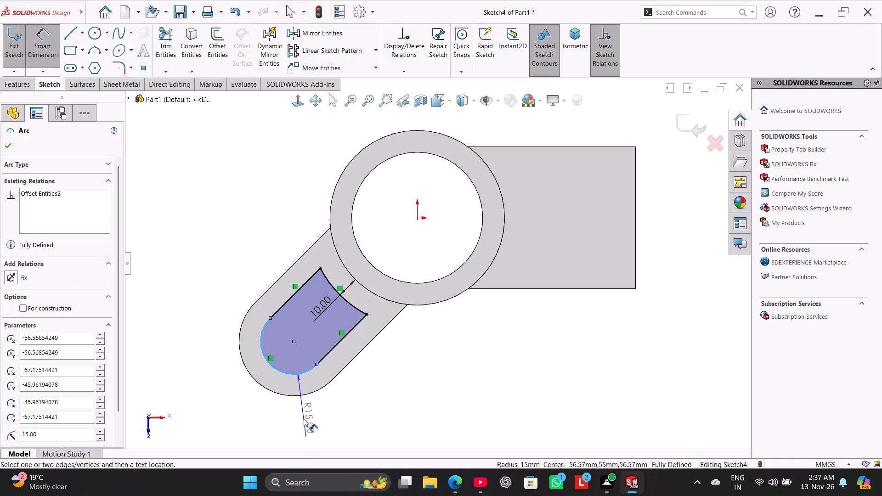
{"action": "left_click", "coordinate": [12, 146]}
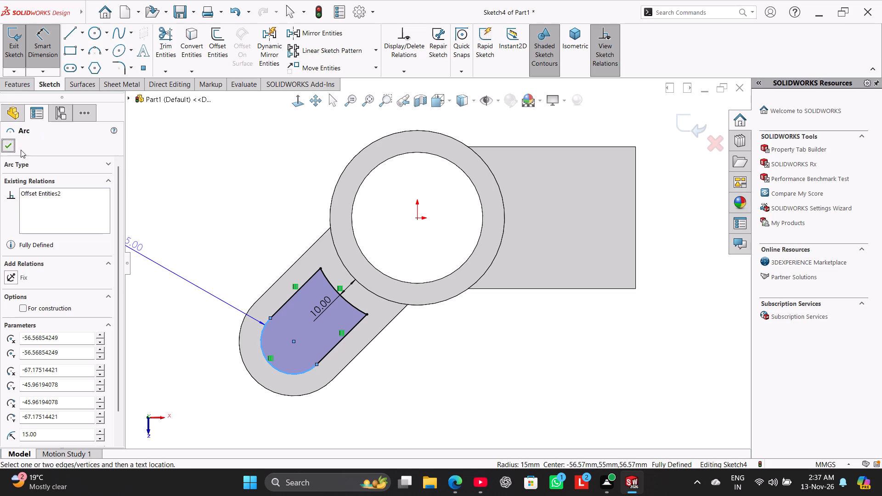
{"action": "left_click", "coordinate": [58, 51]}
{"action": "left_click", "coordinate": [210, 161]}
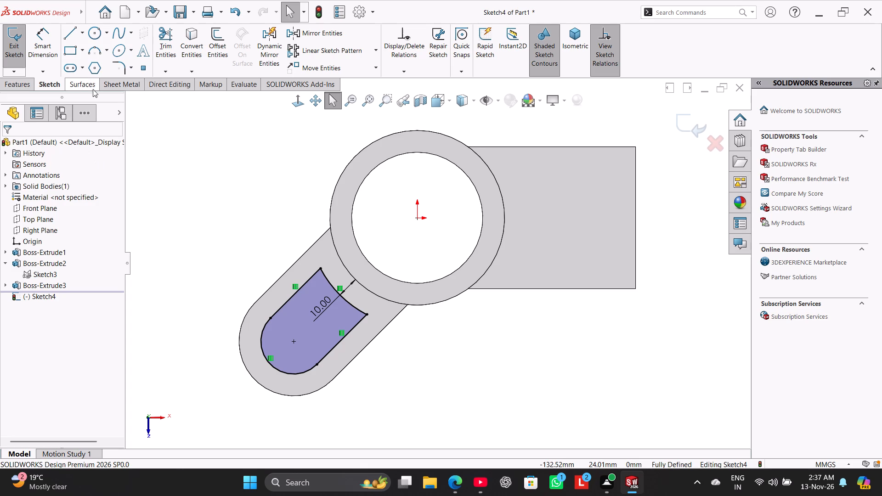
Sketch a horizontal straight slot across the rectangular arm's outer edge, level with the origin, about 32 mm between centres and 26 mm wide.
{"action": "left_click", "coordinate": [72, 65]}
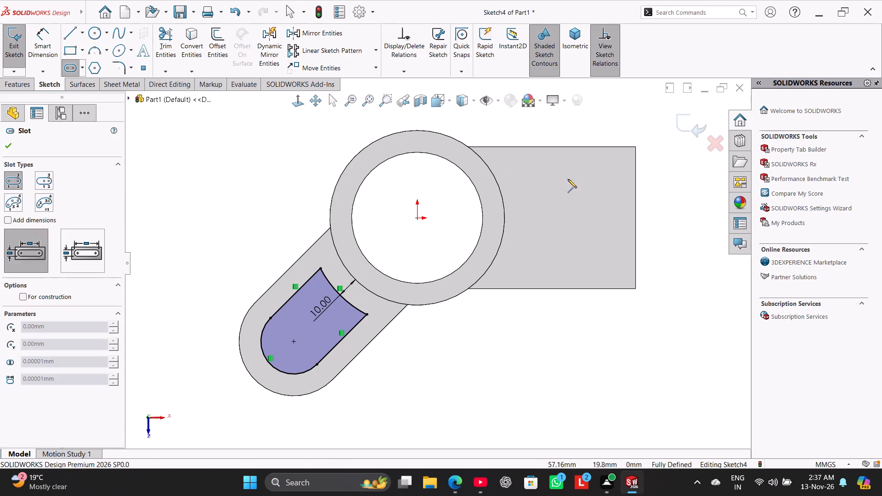
{"action": "left_click", "coordinate": [593, 217]}
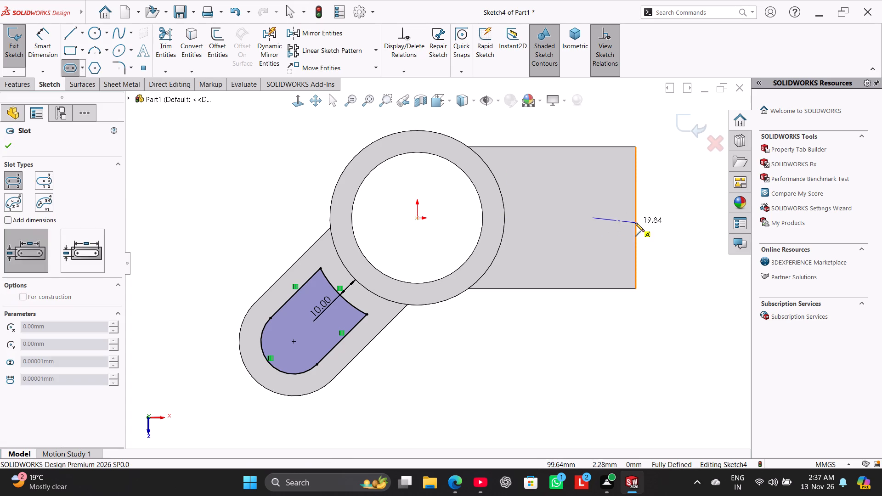
{"action": "left_click", "coordinate": [662, 219]}
{"action": "left_click", "coordinate": [667, 246]}
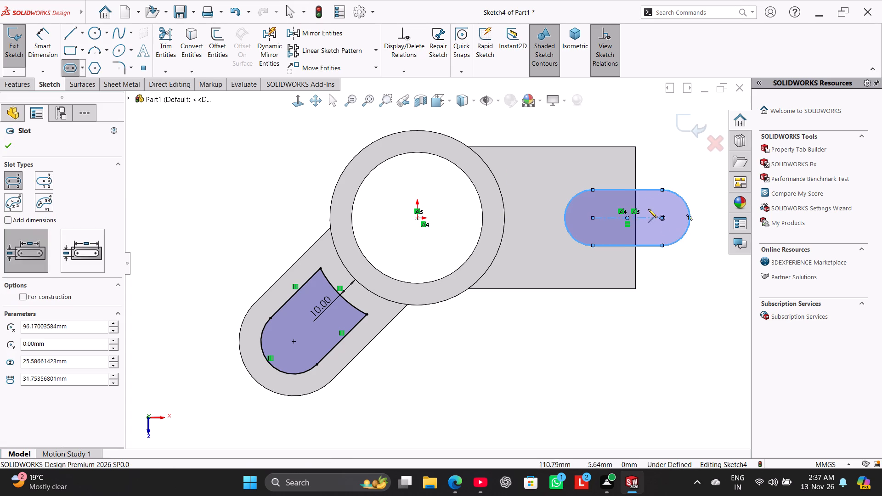
{"action": "right_click", "coordinate": [630, 116]}
{"action": "left_click", "coordinate": [644, 124]}
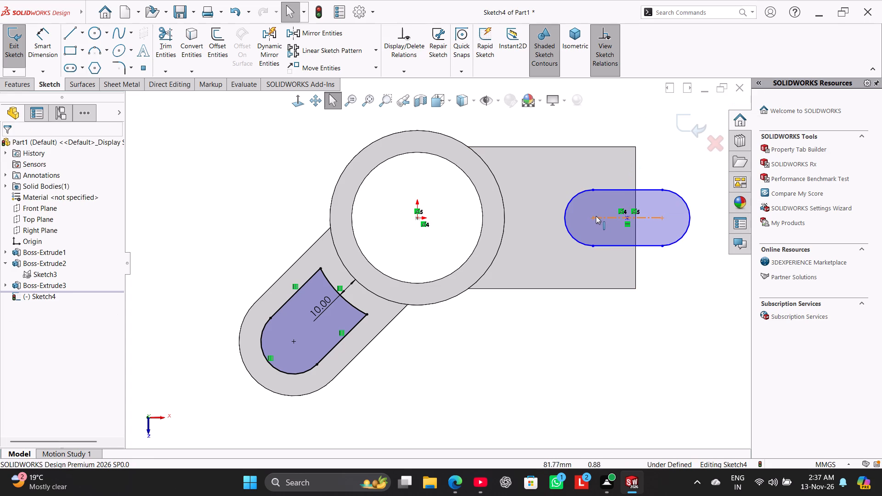
Dimension the slot's inner arc centre 20 mm from the rectangular arm's outer vertical edge.
{"action": "left_click", "coordinate": [50, 48]}
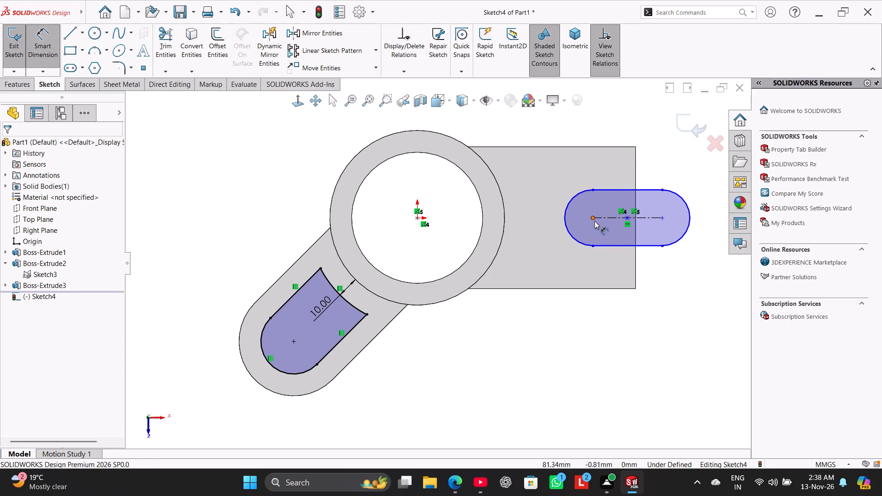
{"action": "left_click", "coordinate": [594, 220]}
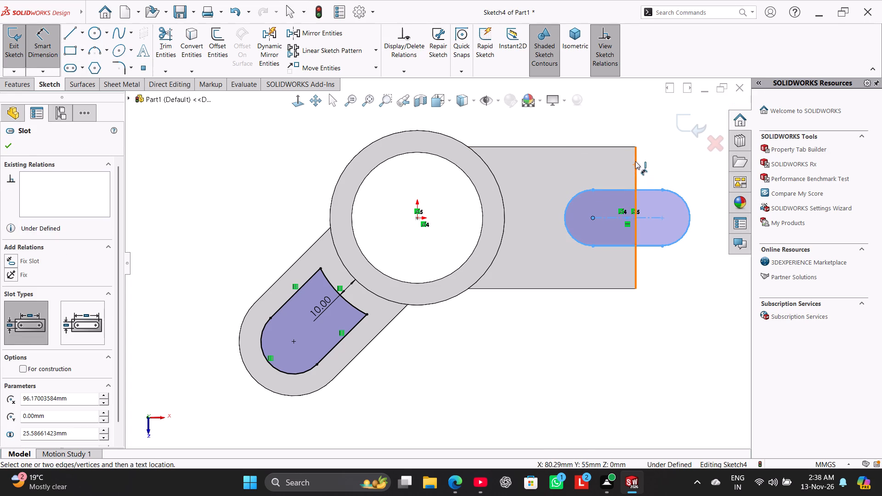
{"action": "left_click", "coordinate": [635, 160]}
{"action": "left_click", "coordinate": [612, 123]}
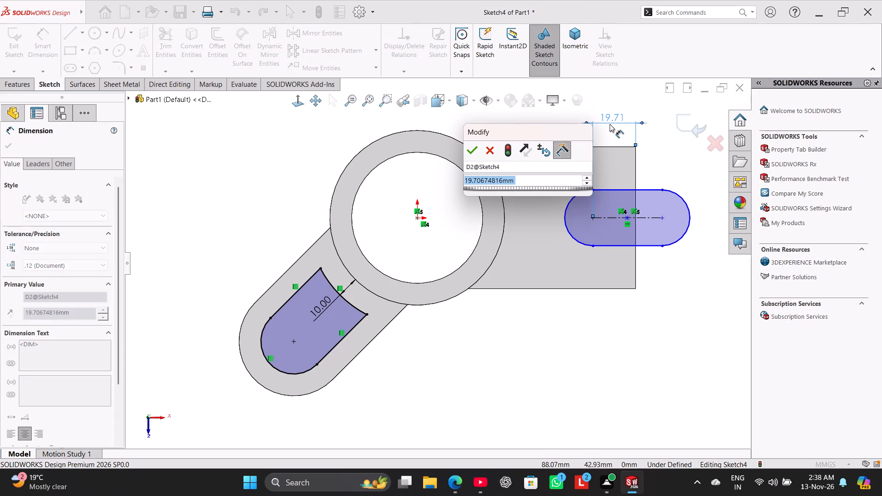
{"action": "type", "text": "20"}
{"action": "key", "text": "Return"}
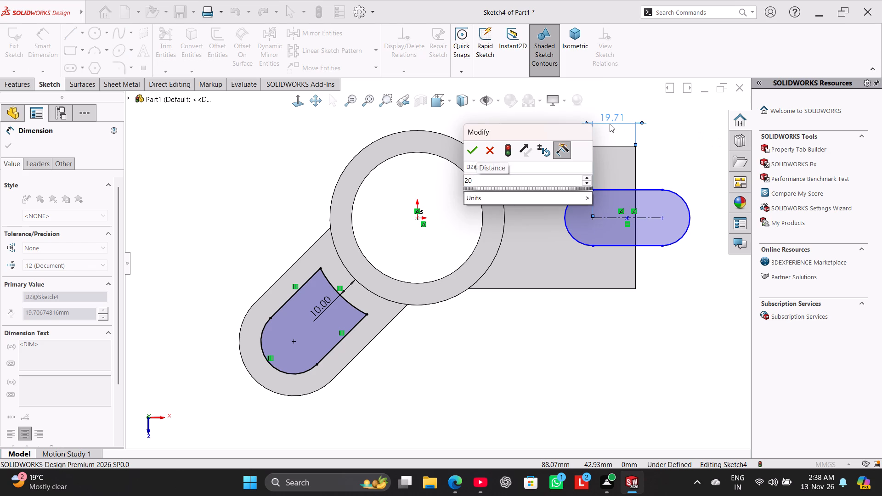
Dimension the slot's inner end arc with a 16 mm radius.
{"action": "left_click_drag", "start_coordinate": [581, 243], "coordinate": [581, 248]}
{"action": "left_click", "coordinate": [545, 338]}
{"action": "type", "text": "16"}
{"action": "key", "text": "Return"}
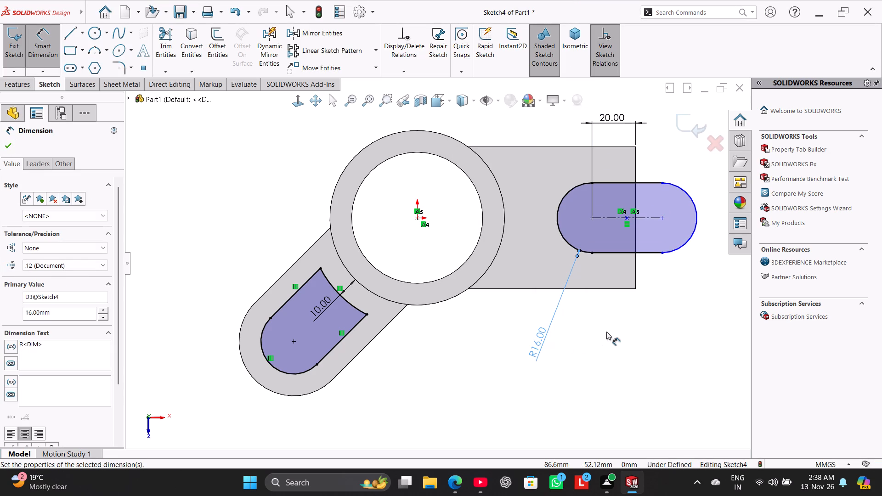
{"action": "right_click", "coordinate": [660, 349]}
{"action": "left_click", "coordinate": [695, 381]}
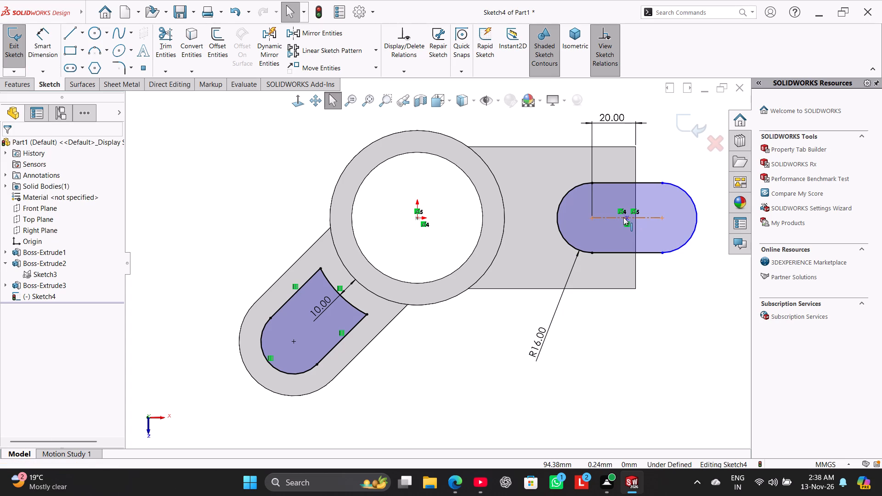
Move the slot's midpoint onto the rectangular arm's outer vertical edge so it becomes coincident with that edge.
{"action": "left_click_drag", "start_coordinate": [626, 217], "coordinate": [642, 219]}
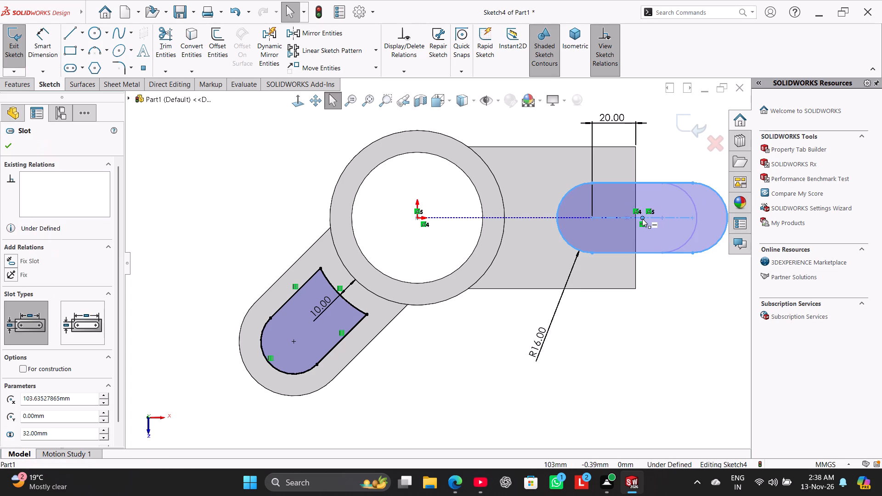
{"action": "left_click_drag", "start_coordinate": [642, 219], "coordinate": [638, 221]}
{"action": "left_click", "coordinate": [682, 307]}
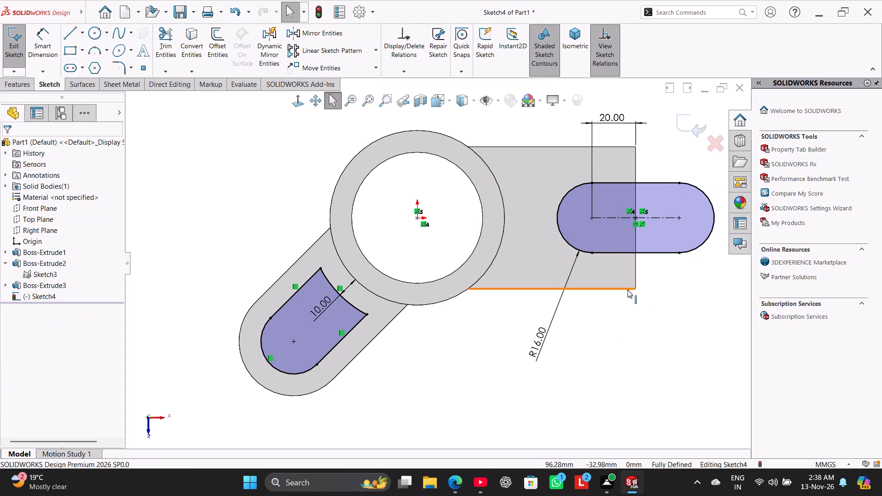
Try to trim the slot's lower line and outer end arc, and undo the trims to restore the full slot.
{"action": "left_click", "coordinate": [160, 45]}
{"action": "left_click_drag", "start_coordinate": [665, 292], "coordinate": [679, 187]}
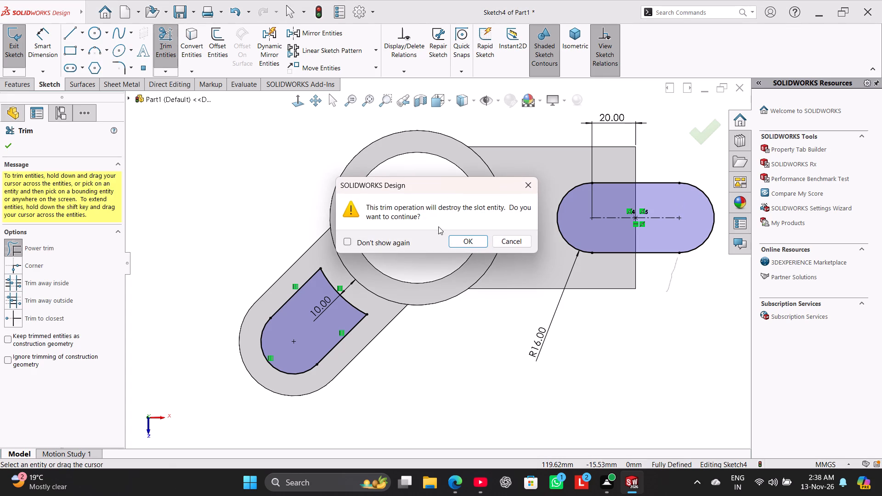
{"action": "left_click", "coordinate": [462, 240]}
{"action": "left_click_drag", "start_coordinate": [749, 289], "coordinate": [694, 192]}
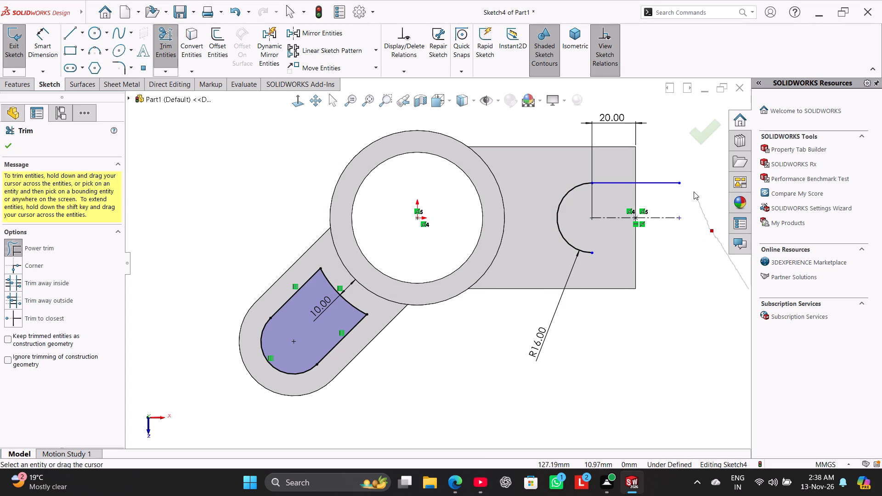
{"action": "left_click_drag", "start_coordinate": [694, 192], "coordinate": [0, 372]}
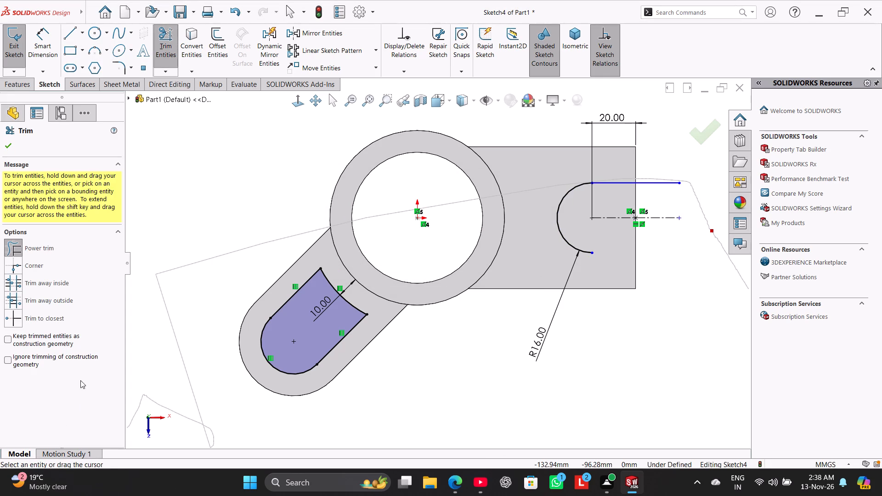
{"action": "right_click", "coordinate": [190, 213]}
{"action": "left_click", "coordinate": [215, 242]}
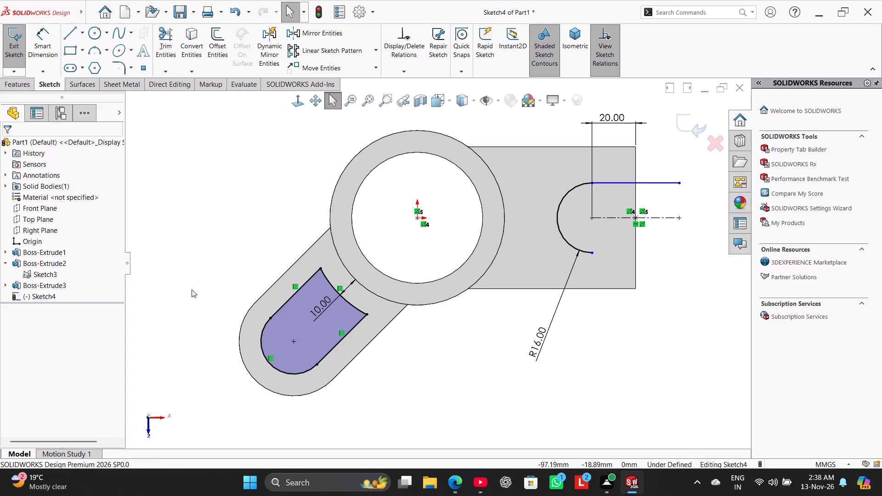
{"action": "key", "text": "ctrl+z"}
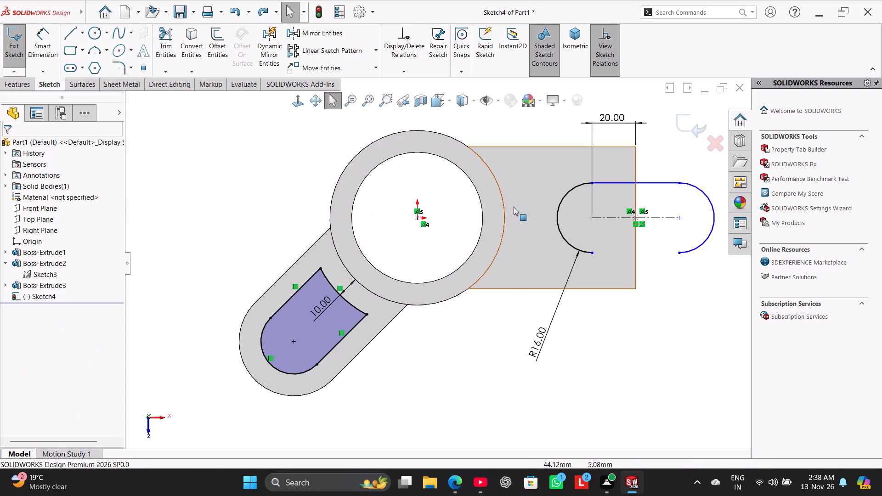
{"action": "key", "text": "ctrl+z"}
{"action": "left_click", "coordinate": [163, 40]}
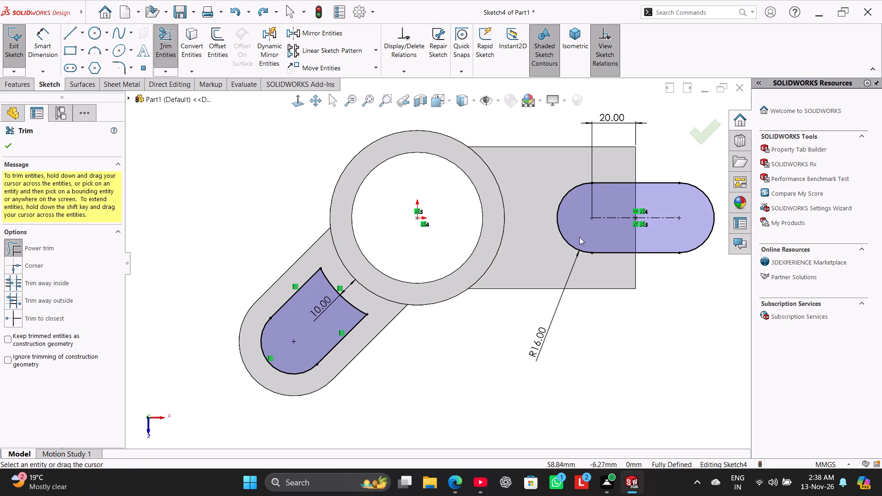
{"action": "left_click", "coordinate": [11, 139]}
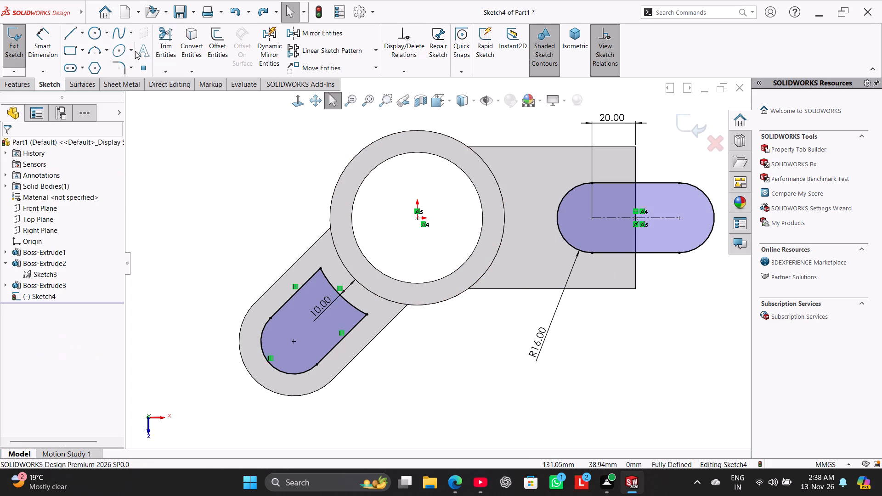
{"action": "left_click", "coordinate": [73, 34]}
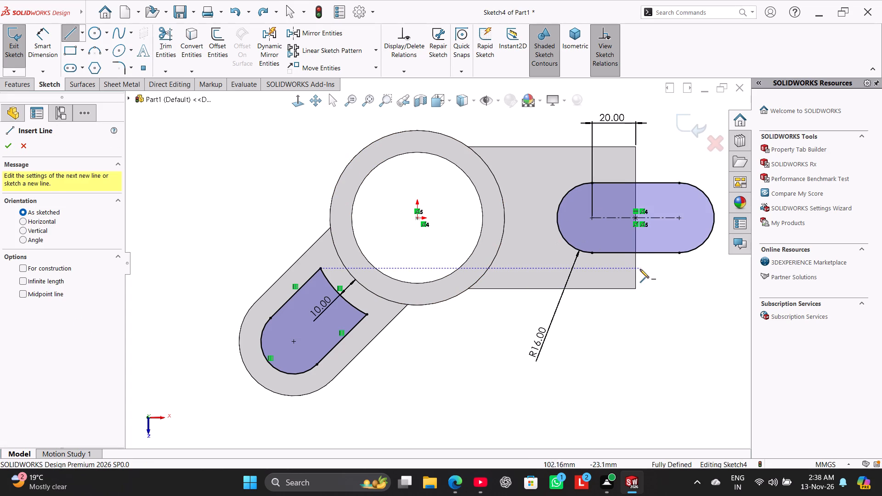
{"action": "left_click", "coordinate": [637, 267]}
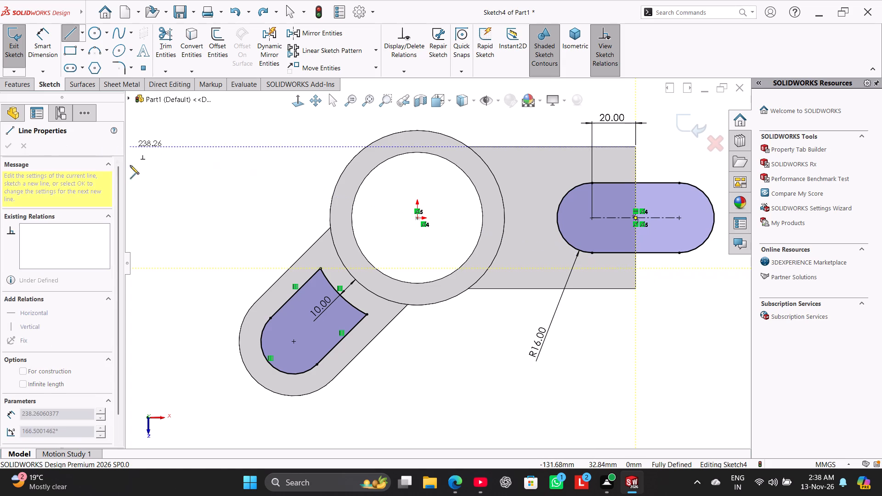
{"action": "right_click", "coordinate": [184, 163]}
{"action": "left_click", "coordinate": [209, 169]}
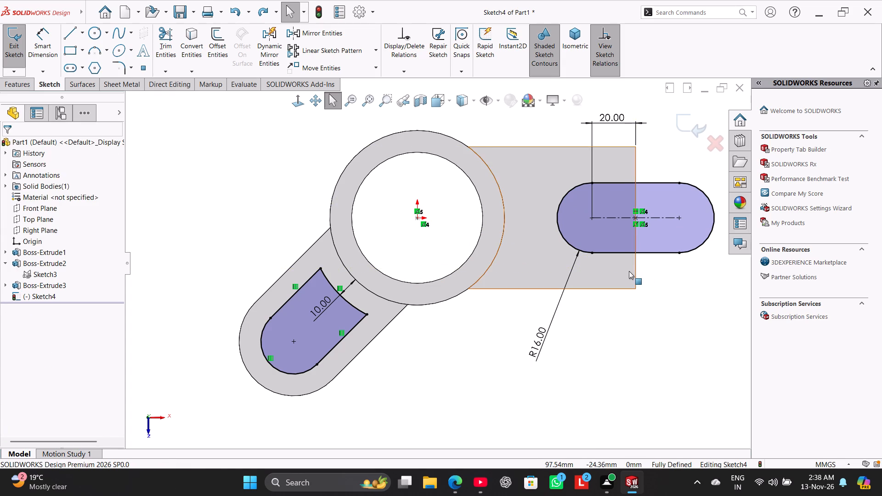
Convert the rectangular arm's outer vertical edge into a line of the current sketch.
{"action": "left_click", "coordinate": [637, 273]}
{"action": "left_click", "coordinate": [185, 47]}
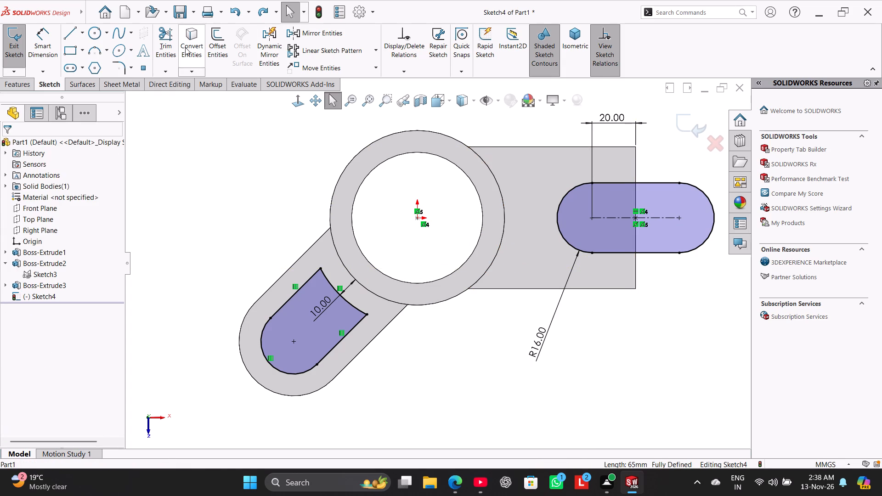
{"action": "left_click", "coordinate": [635, 265]}
{"action": "left_click", "coordinate": [10, 141]}
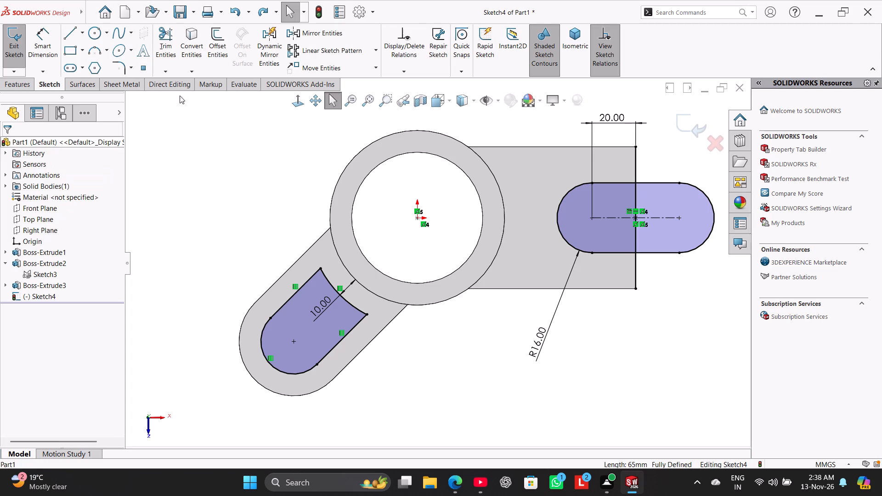
Trim the slot's lines, outer arc and centreline beyond the converted edge, keeping only the U-shaped part inside the rectangular arm.
{"action": "left_click", "coordinate": [172, 49]}
{"action": "left_click_drag", "start_coordinate": [657, 288], "coordinate": [667, 216]}
{"action": "left_click", "coordinate": [464, 239]}
{"action": "left_click_drag", "start_coordinate": [714, 267], "coordinate": [706, 206]}
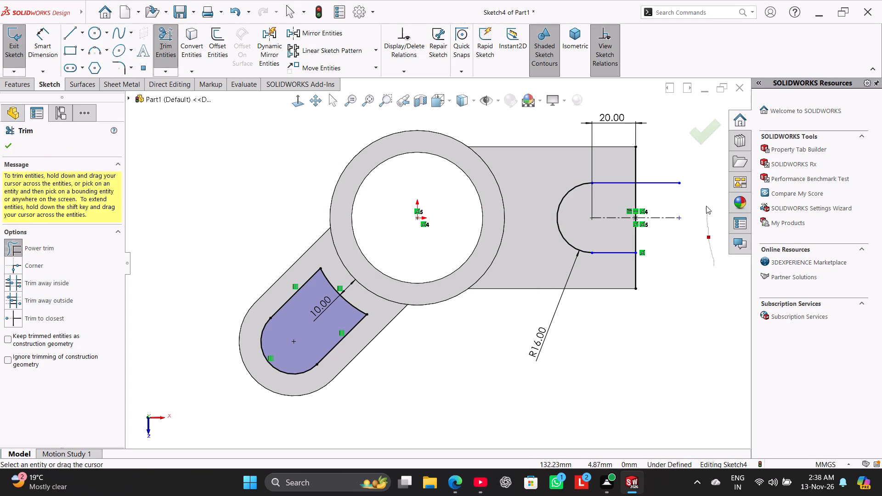
{"action": "left_click_drag", "start_coordinate": [706, 206], "coordinate": [696, 179]}
{"action": "left_click_drag", "start_coordinate": [684, 167], "coordinate": [676, 229]}
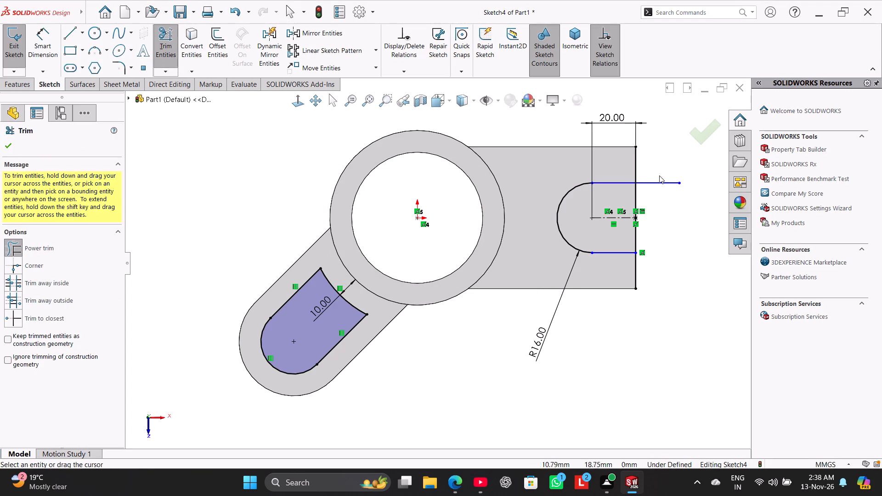
{"action": "left_click_drag", "start_coordinate": [659, 175], "coordinate": [669, 209]}
{"action": "right_click", "coordinate": [680, 242]}
{"action": "left_click", "coordinate": [717, 271]}
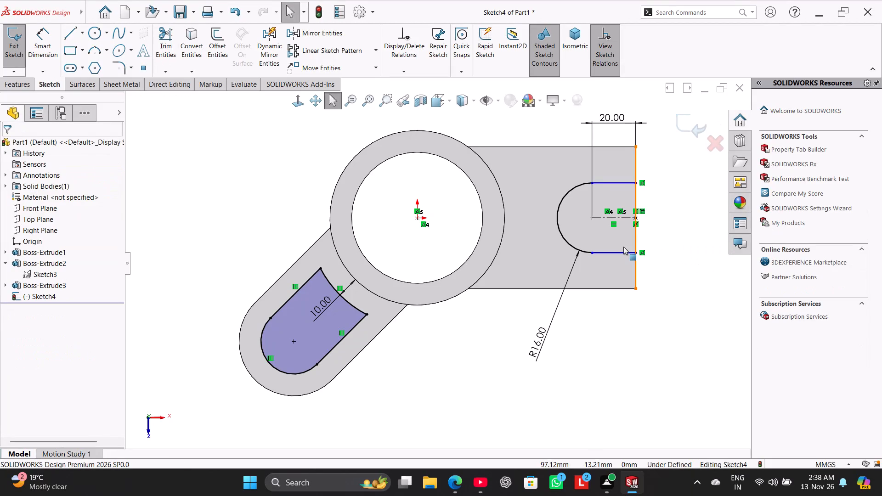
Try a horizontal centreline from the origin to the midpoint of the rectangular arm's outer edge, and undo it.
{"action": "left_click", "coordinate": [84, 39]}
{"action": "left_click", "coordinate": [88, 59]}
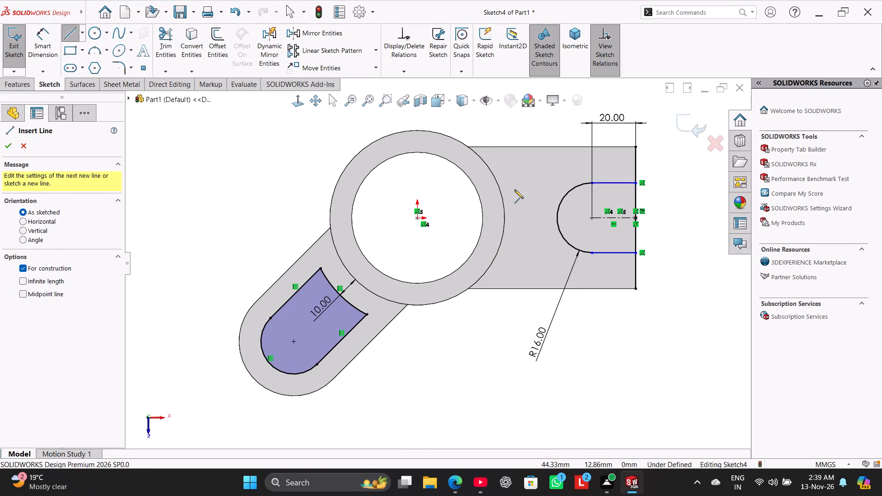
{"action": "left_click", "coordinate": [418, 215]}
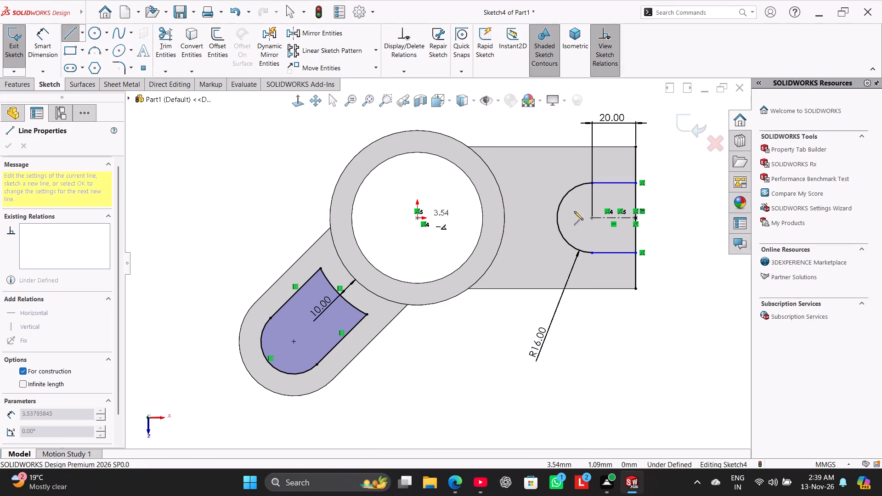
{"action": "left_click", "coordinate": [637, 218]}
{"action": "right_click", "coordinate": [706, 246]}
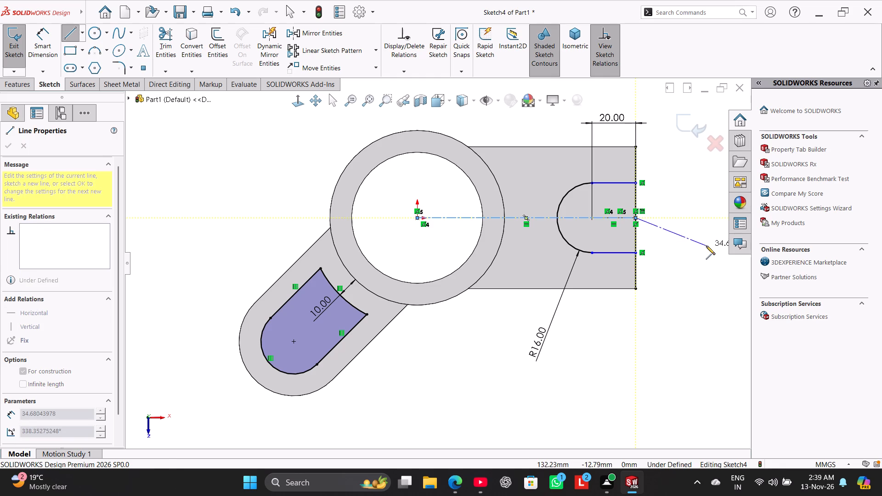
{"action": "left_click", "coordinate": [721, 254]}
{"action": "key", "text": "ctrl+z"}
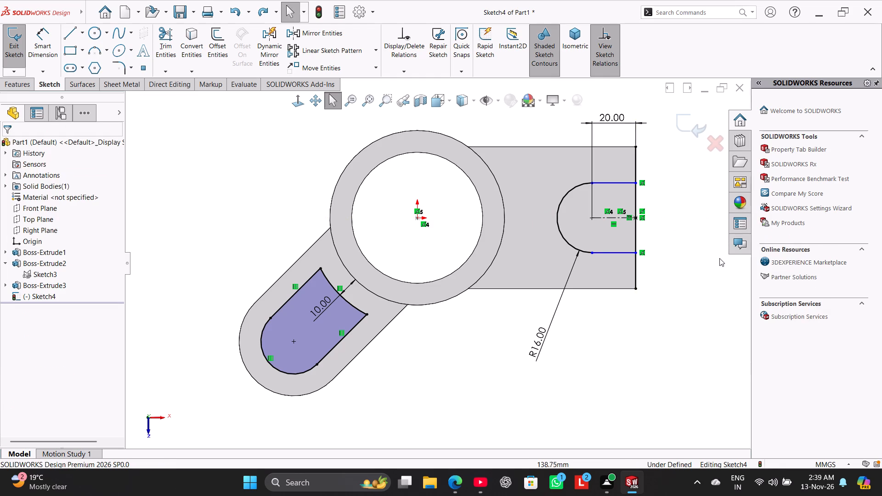
Trim the converted edge line above and below the slot, keeping only the segment between the slot's two horizontal lines.
{"action": "left_click", "coordinate": [712, 269]}
{"action": "left_click_drag", "start_coordinate": [163, 39], "coordinate": [169, 43]}
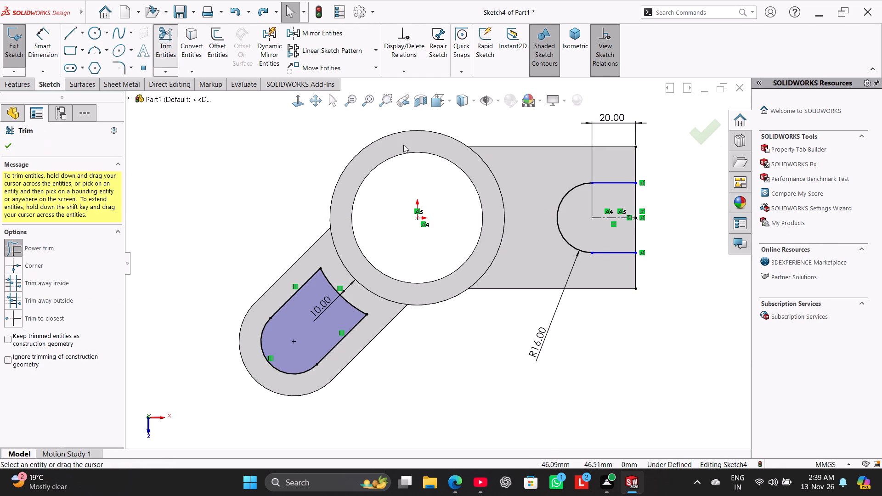
{"action": "left_click_drag", "start_coordinate": [685, 179], "coordinate": [632, 157]}
{"action": "left_click_drag", "start_coordinate": [692, 268], "coordinate": [633, 268]}
{"action": "right_click", "coordinate": [694, 250]}
{"action": "left_click", "coordinate": [711, 279]}
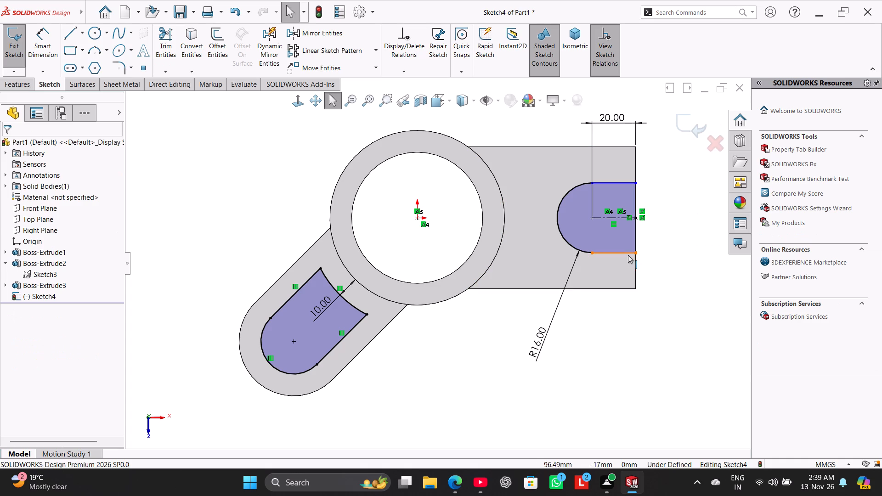
Make the slot's lower line tangent to the arc and horizontal.
{"action": "left_click_drag", "start_coordinate": [628, 254], "coordinate": [634, 280]}
{"action": "left_click", "coordinate": [698, 272]}
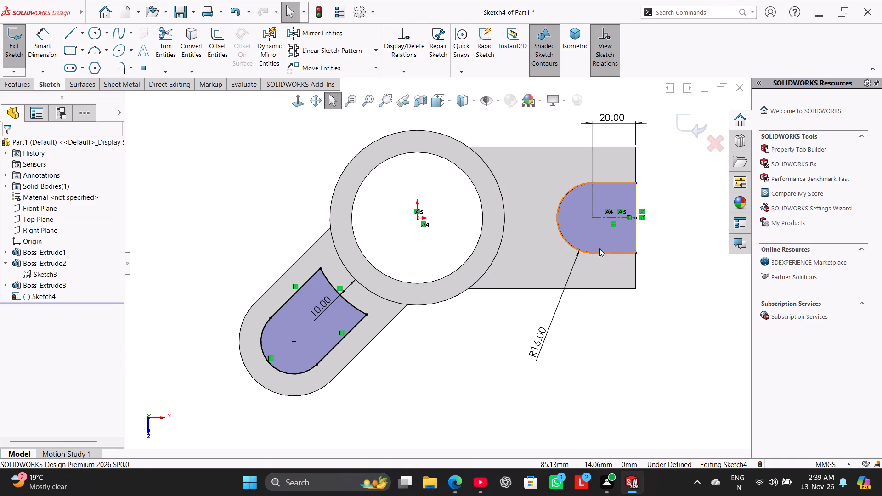
{"action": "left_click_drag", "start_coordinate": [590, 254], "coordinate": [613, 282]}
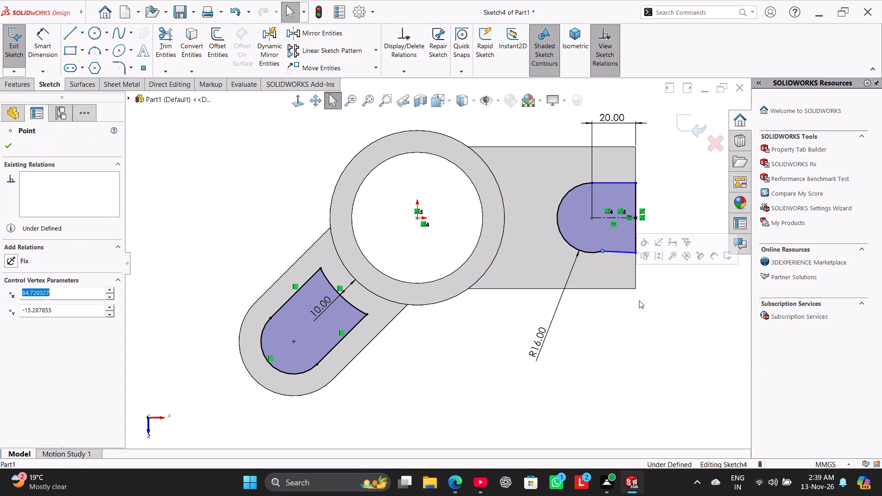
{"action": "left_click", "coordinate": [651, 322]}
{"action": "left_click", "coordinate": [620, 254], "text": "ctrl"}
{"action": "left_click", "coordinate": [595, 254], "text": "ctrl"}
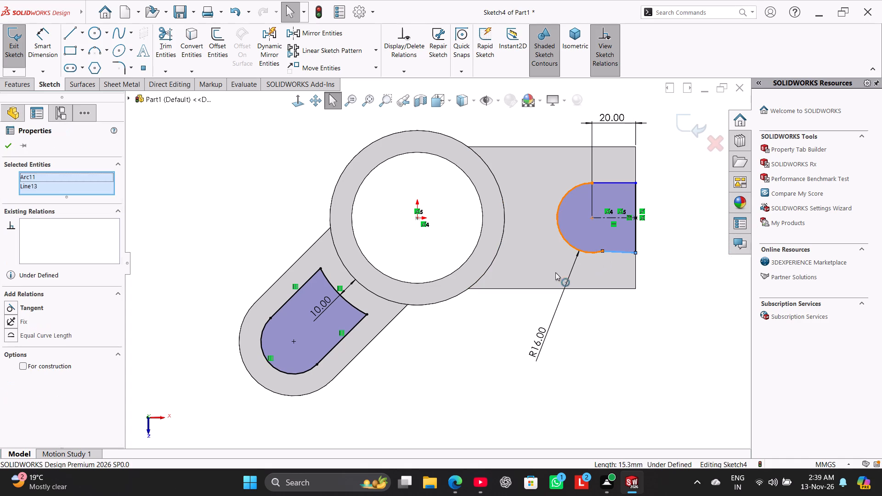
{"action": "left_click", "coordinate": [36, 306]}
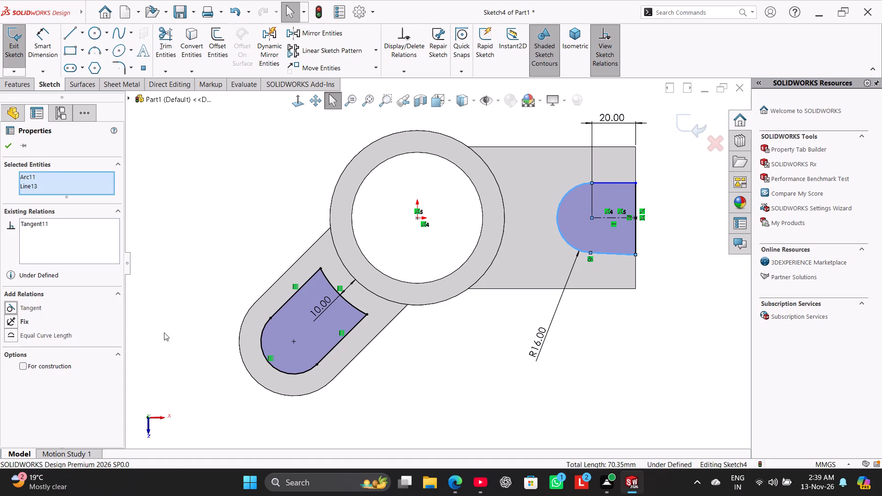
{"action": "left_click", "coordinate": [624, 360]}
{"action": "right_click", "coordinate": [614, 257]}
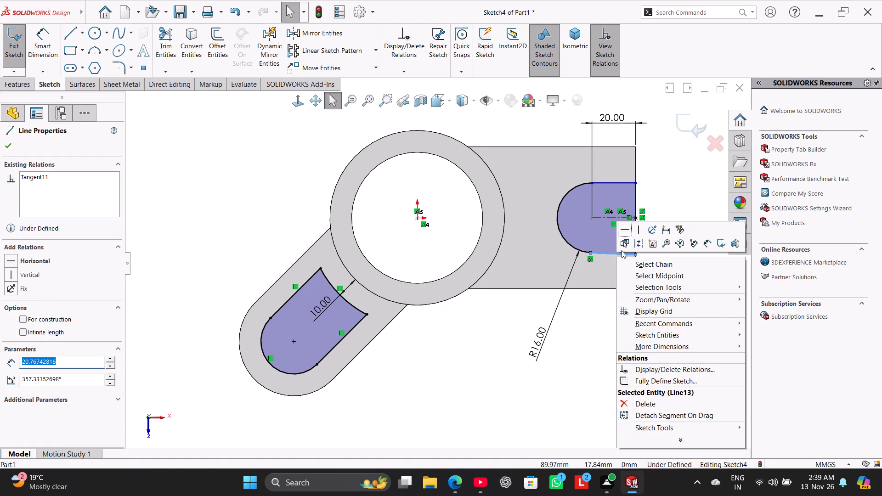
{"action": "left_click", "coordinate": [625, 229]}
{"action": "left_click", "coordinate": [653, 288]}
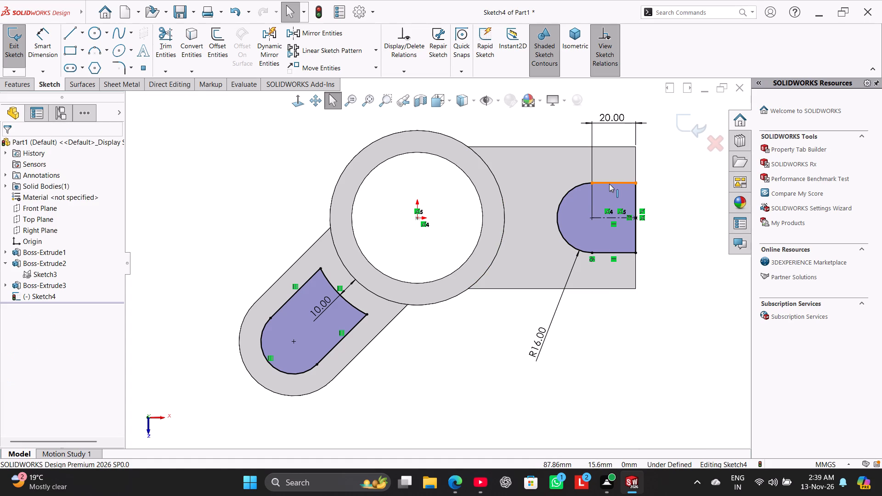
Make the slot's upper line tangent to the arc and horizontal.
{"action": "left_click", "coordinate": [609, 184], "text": "ctrl"}
{"action": "left_click", "coordinate": [572, 192], "text": "ctrl"}
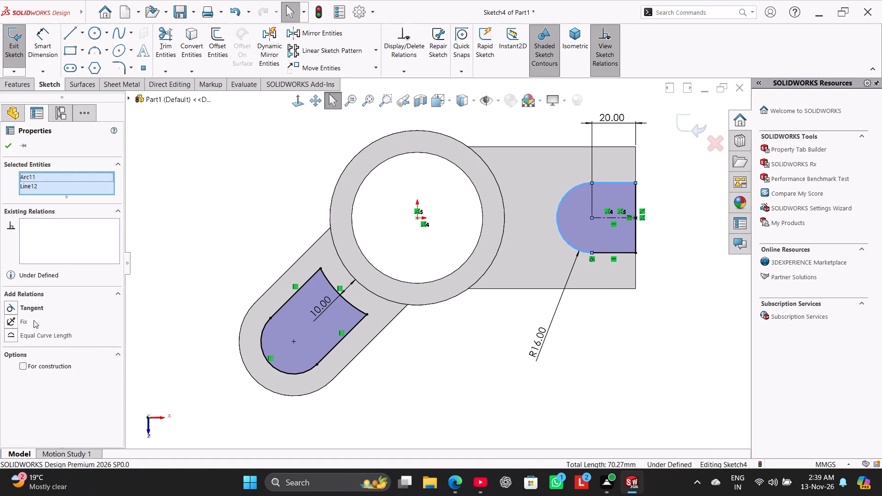
{"action": "left_click", "coordinate": [30, 307]}
{"action": "left_click", "coordinate": [171, 235]}
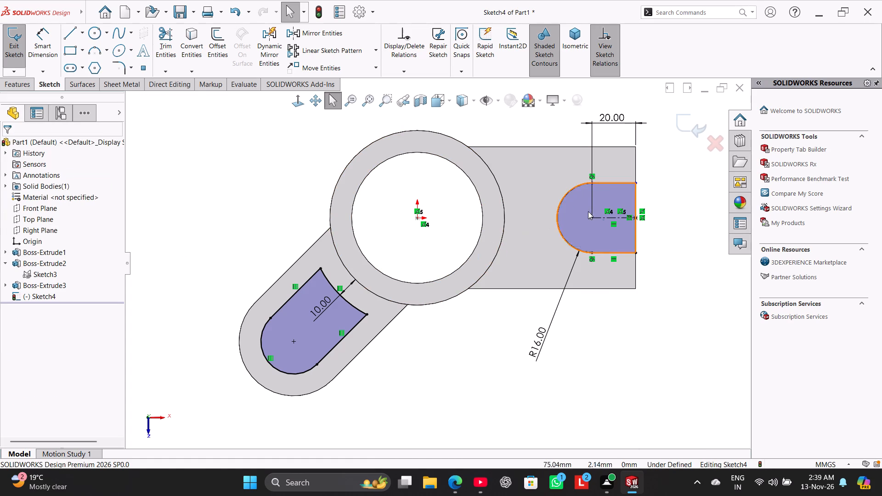
{"action": "left_click_drag", "start_coordinate": [638, 184], "coordinate": [647, 165]}
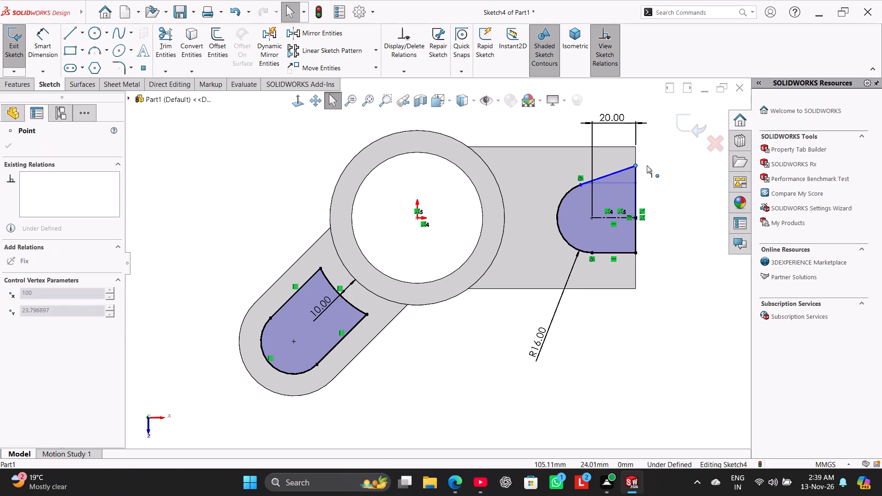
{"action": "left_click_drag", "start_coordinate": [647, 165], "coordinate": [650, 173]}
{"action": "right_click", "coordinate": [629, 174]}
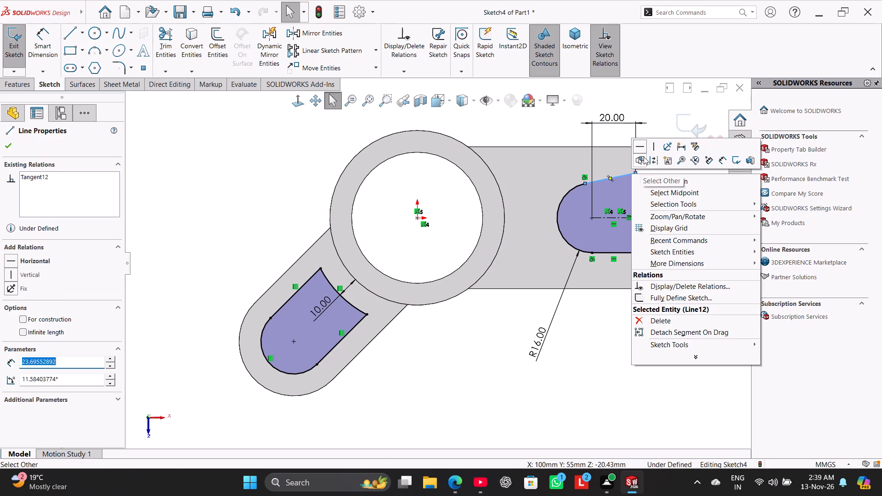
{"action": "left_click", "coordinate": [643, 150]}
{"action": "left_click", "coordinate": [669, 185]}
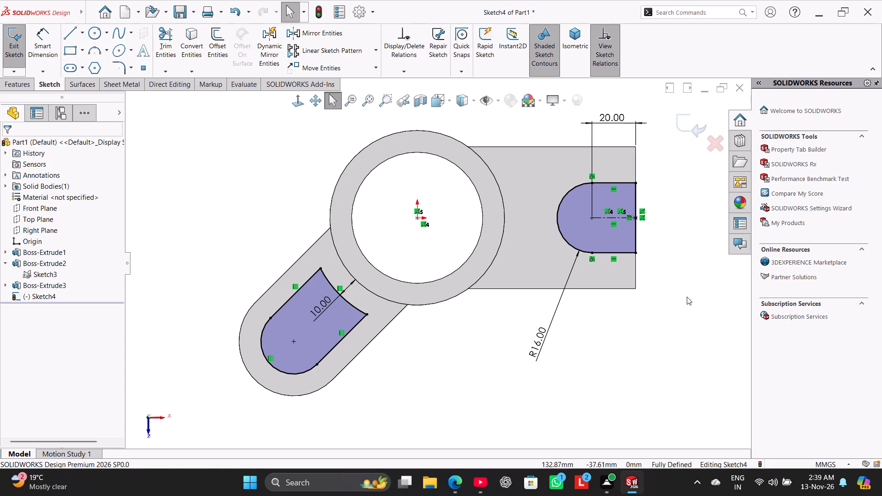
Cut-extrude only the inset contour on the diagonal arm, blind to a depth of 25 mm.
{"action": "left_click", "coordinate": [25, 85]}
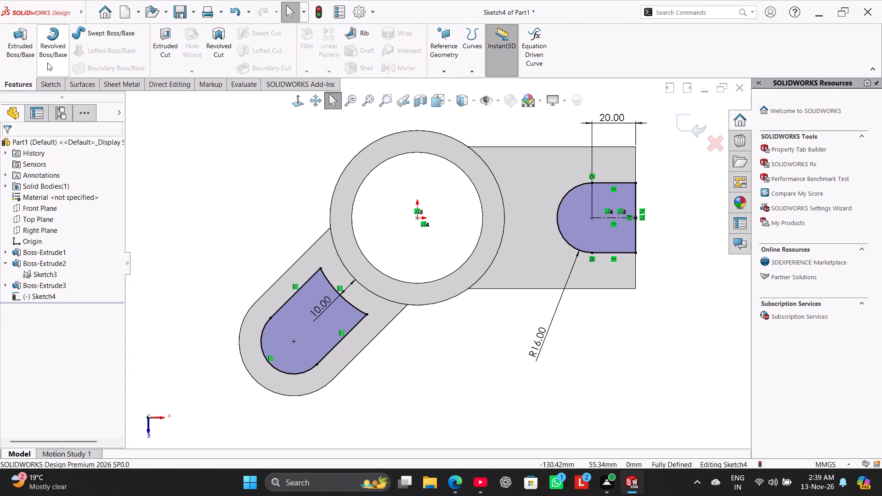
{"action": "left_click", "coordinate": [158, 49]}
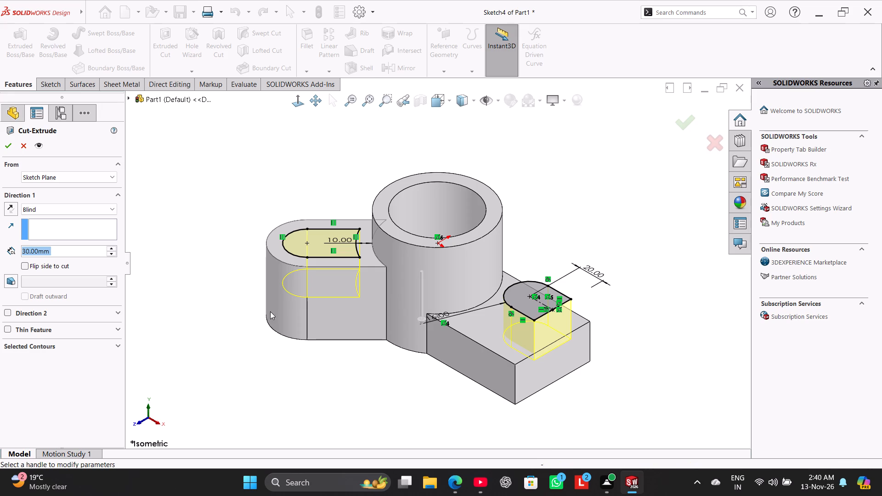
{"action": "middle_click_drag", "start_coordinate": [304, 379], "coordinate": [317, 350]}
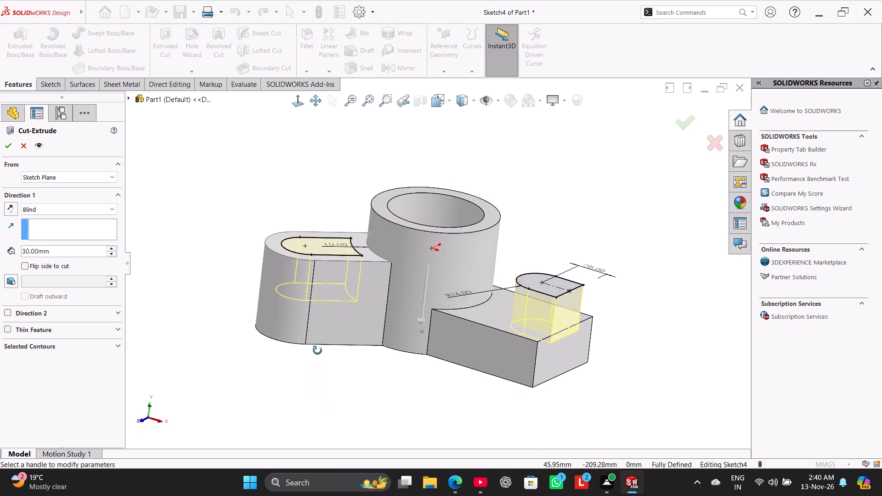
{"action": "middle_click_drag", "start_coordinate": [317, 350], "coordinate": [313, 380]}
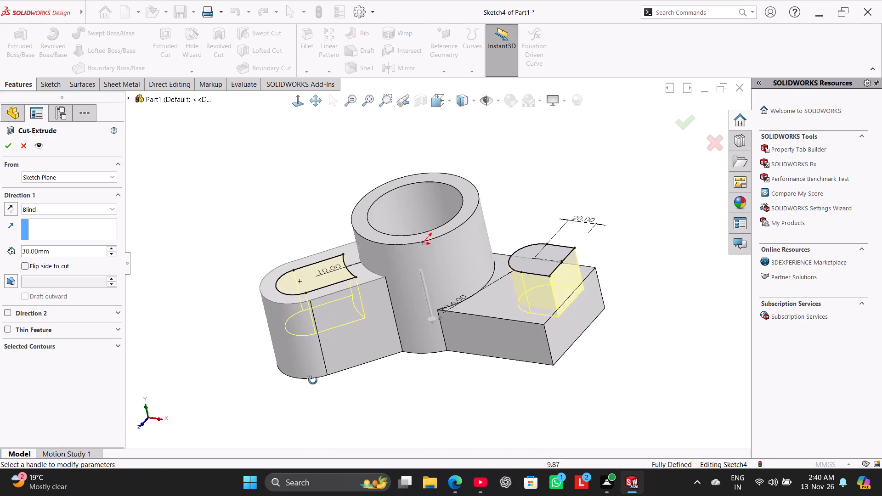
{"action": "middle_click_drag", "start_coordinate": [313, 380], "coordinate": [331, 389]}
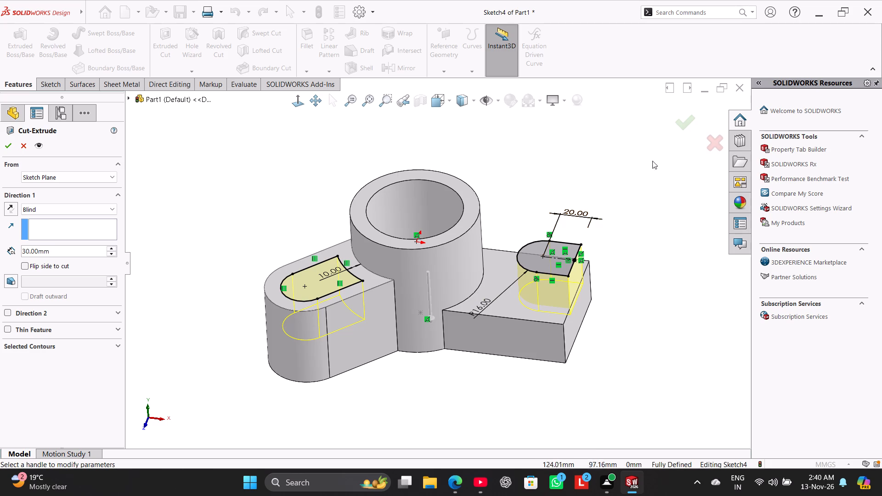
{"action": "double_click", "coordinate": [70, 248]}
{"action": "left_click", "coordinate": [77, 344]}
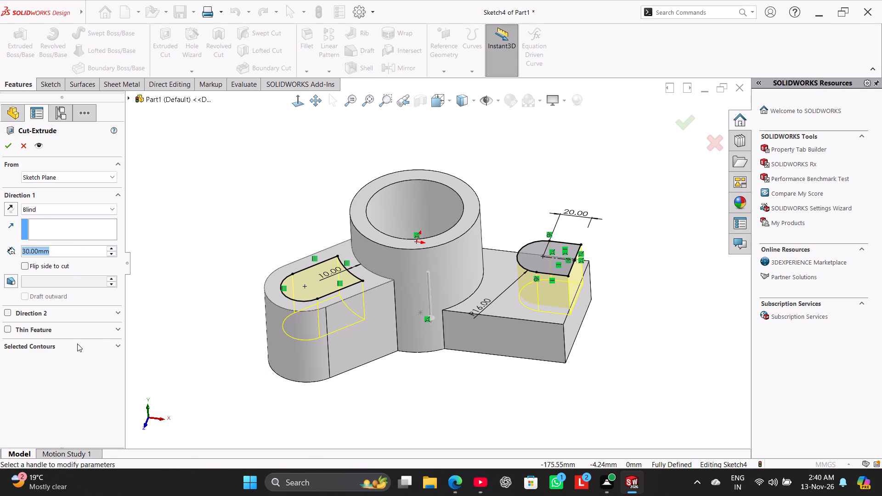
{"action": "right_click", "coordinate": [79, 361]}
{"action": "left_click", "coordinate": [311, 284]}
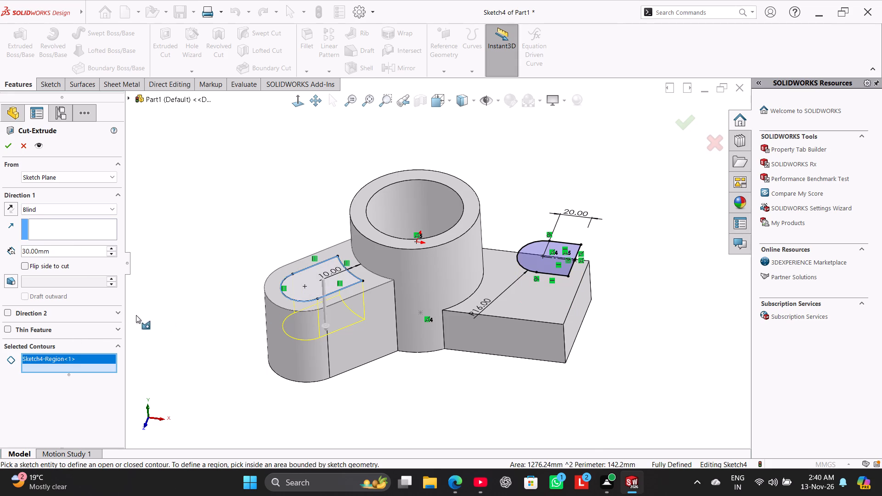
{"action": "left_click", "coordinate": [78, 257]}
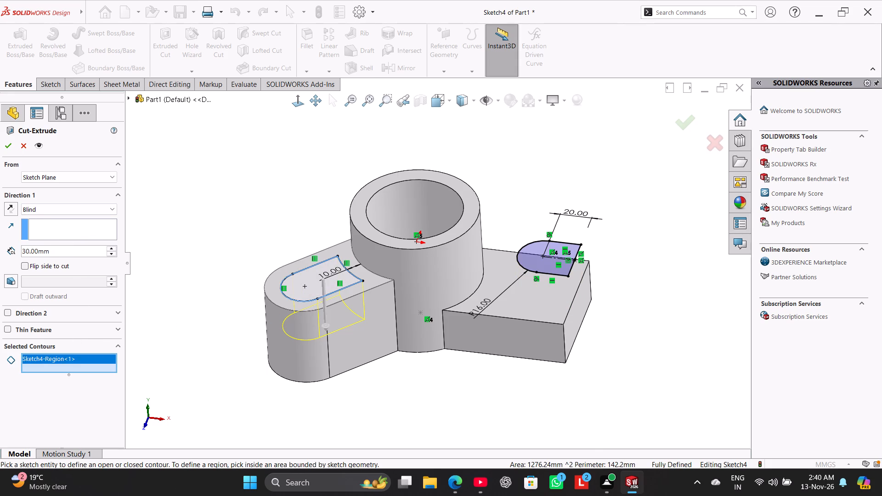
{"action": "double_click", "coordinate": [78, 255]}
{"action": "type", "text": "25"}
{"action": "key", "text": "Return"}
{"action": "left_click", "coordinate": [6, 152]}
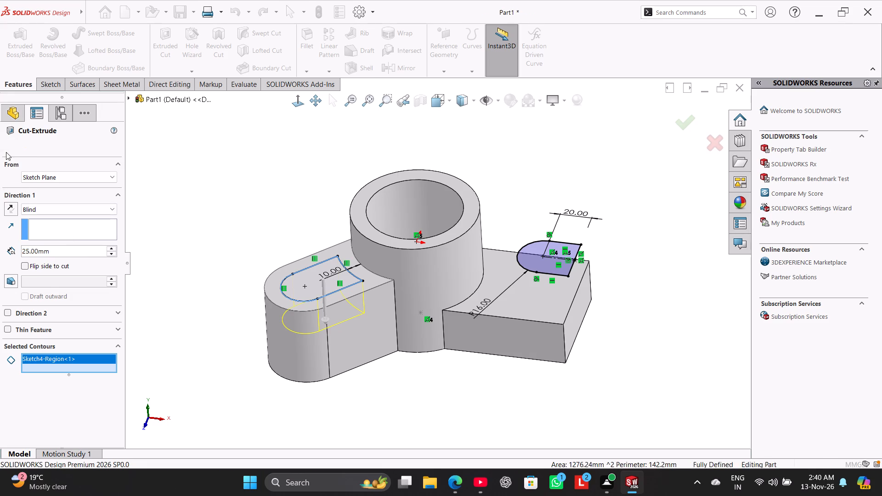
Reuse Sketch4 to cut-extrude only the U-shaped slot contour, starting from the rectangular arm's top face, blind 15 mm deep.
{"action": "left_click", "coordinate": [6, 266]}
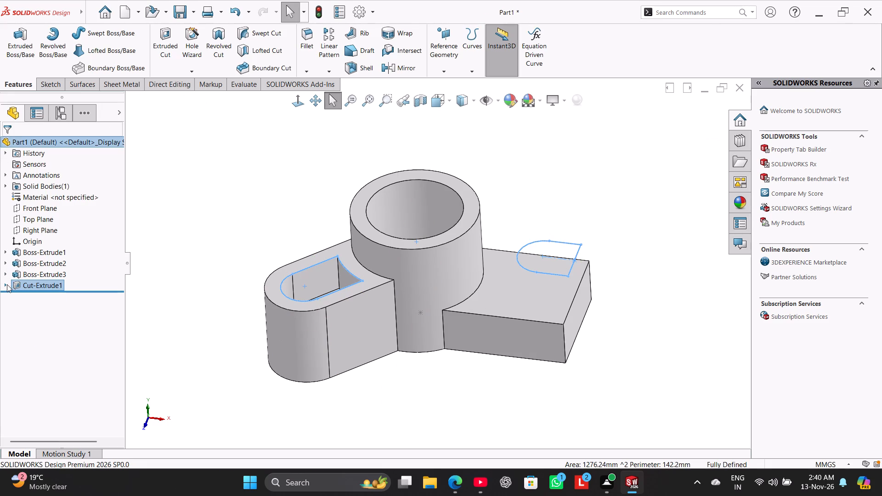
{"action": "left_click", "coordinate": [7, 284]}
{"action": "left_click", "coordinate": [26, 293]}
{"action": "left_click", "coordinate": [172, 35]}
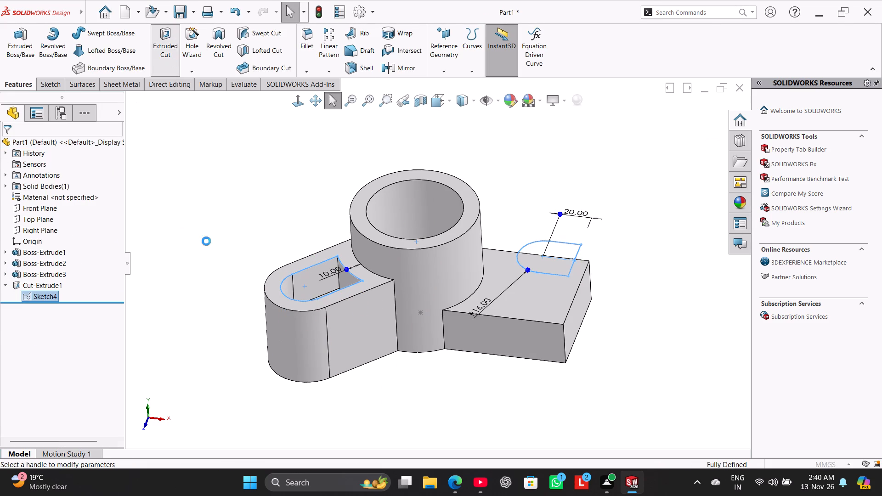
{"action": "left_click", "coordinate": [74, 344]}
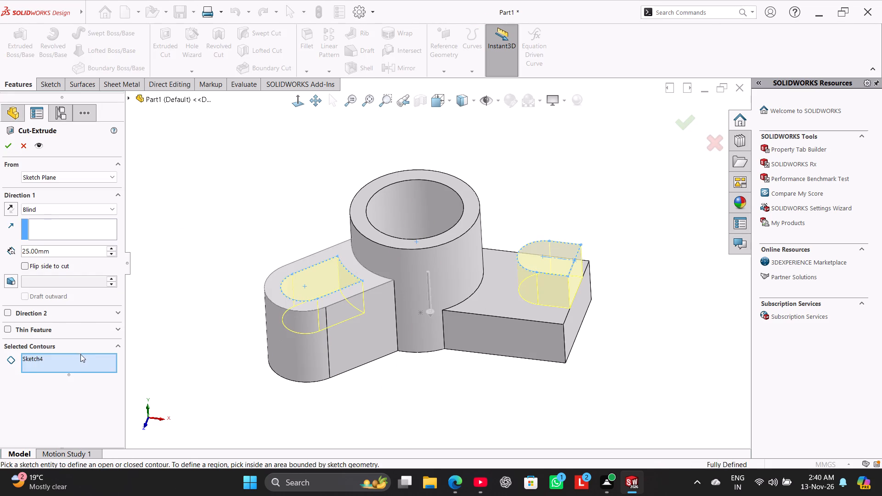
{"action": "right_click", "coordinate": [83, 357]}
{"action": "left_click", "coordinate": [98, 361]}
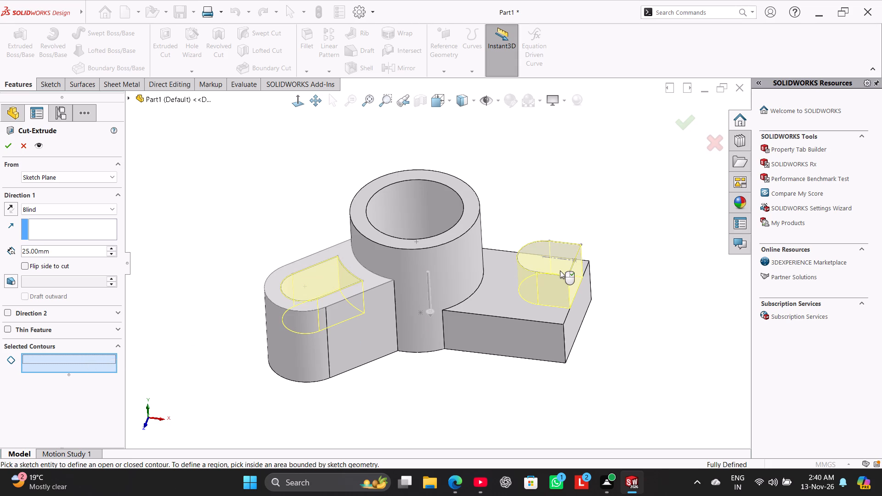
{"action": "left_click", "coordinate": [562, 274]}
{"action": "left_click", "coordinate": [72, 175]}
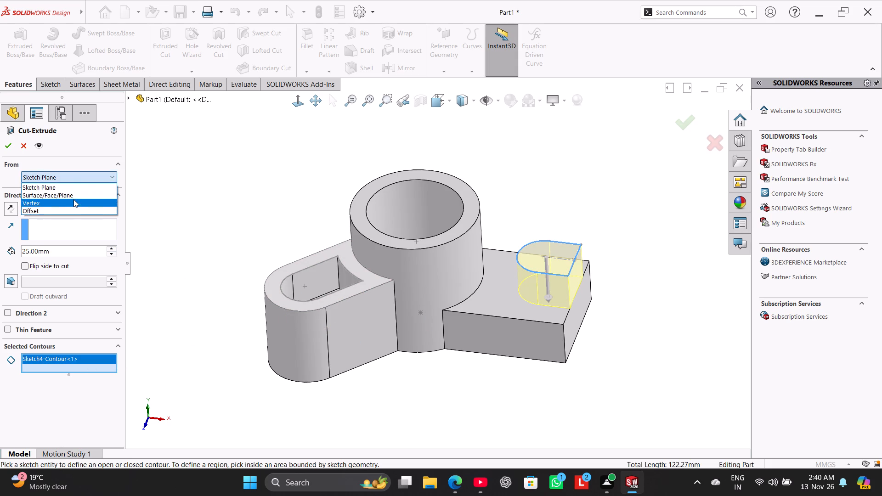
{"action": "left_click", "coordinate": [73, 197]}
{"action": "left_click", "coordinate": [523, 308]}
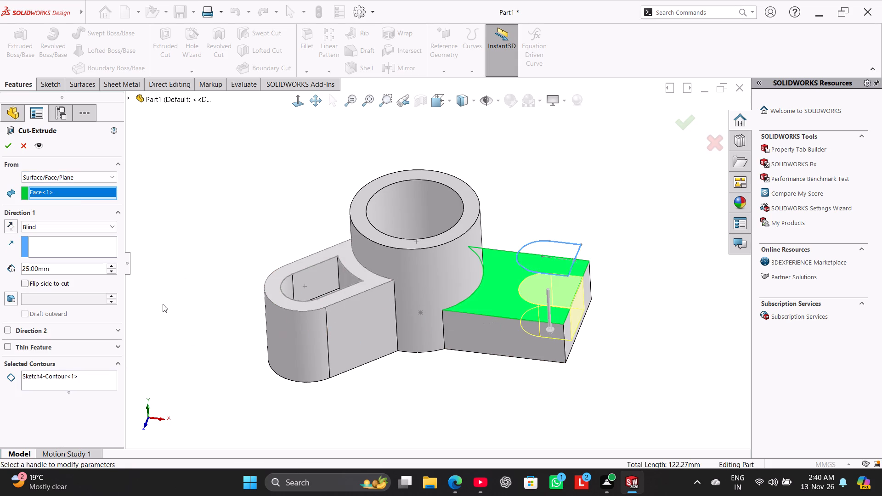
{"action": "double_click", "coordinate": [64, 267]}
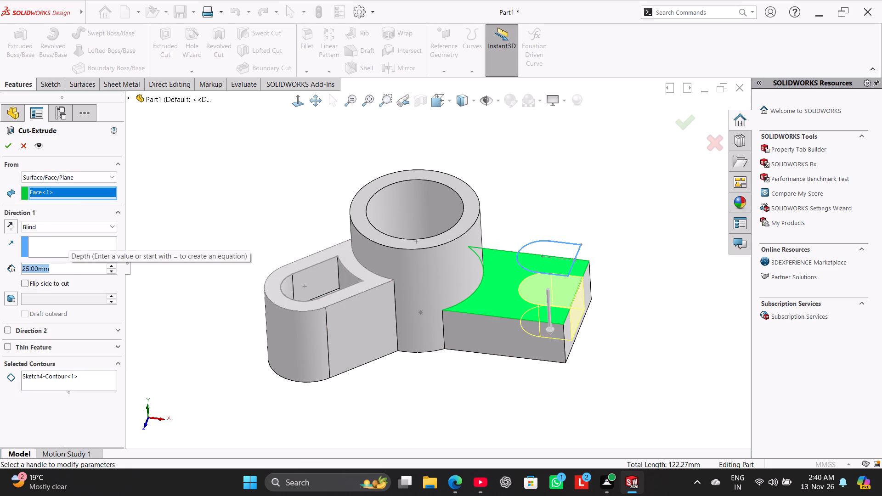
{"action": "type", "text": "15"}
{"action": "key", "text": "Return"}
{"action": "middle_click_drag", "start_coordinate": [330, 387], "coordinate": [318, 366]}
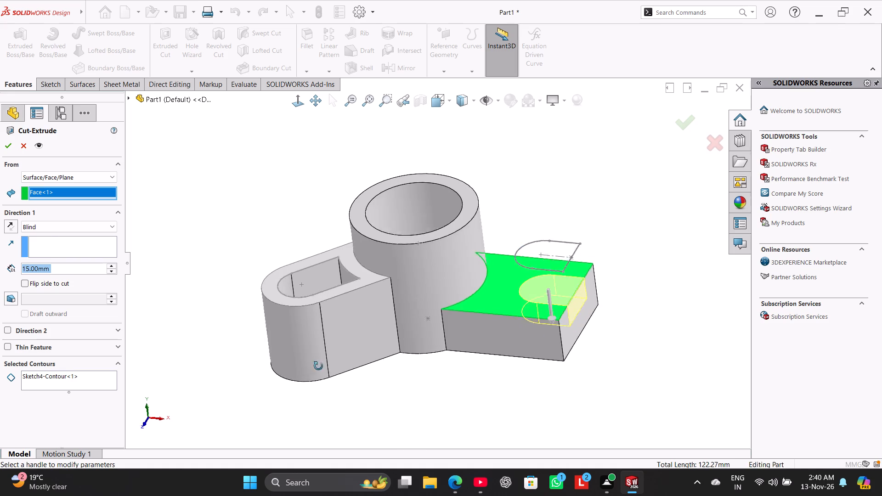
{"action": "middle_click_drag", "start_coordinate": [318, 366], "coordinate": [301, 318]}
{"action": "left_click", "coordinate": [6, 151]}
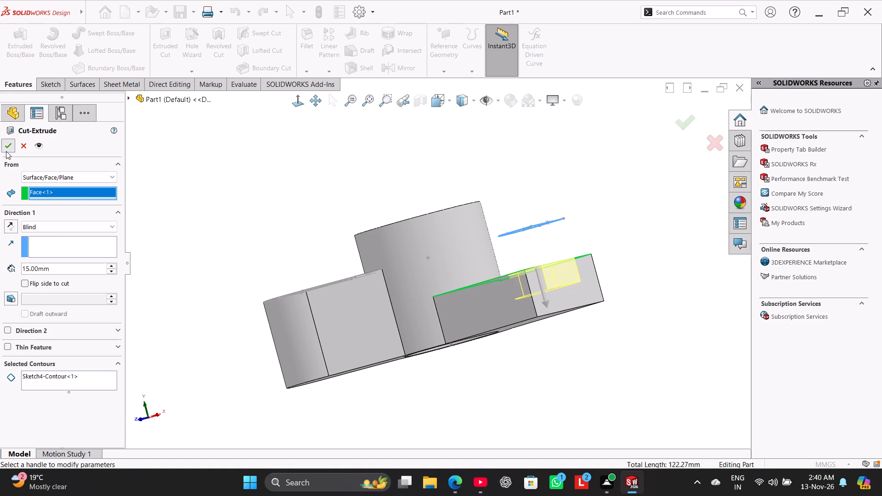
{"action": "left_click", "coordinate": [215, 178]}
Reopen the first cut's Sketch4 for editing.
{"action": "middle_click_drag", "start_coordinate": [234, 202], "coordinate": [250, 298]}
{"action": "right_click_drag", "start_coordinate": [211, 383], "coordinate": [317, 310]}
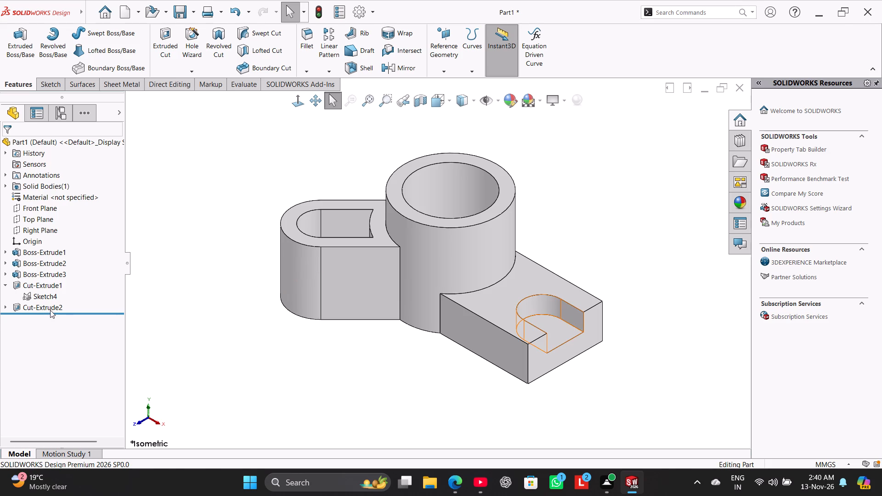
{"action": "left_click", "coordinate": [6, 286]}
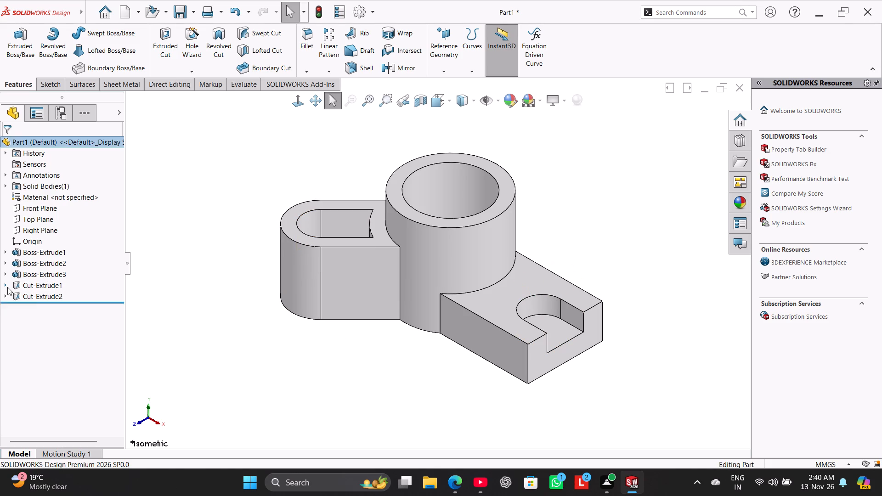
{"action": "left_click", "coordinate": [7, 287]}
{"action": "right_click", "coordinate": [26, 297]}
{"action": "left_click", "coordinate": [39, 271]}
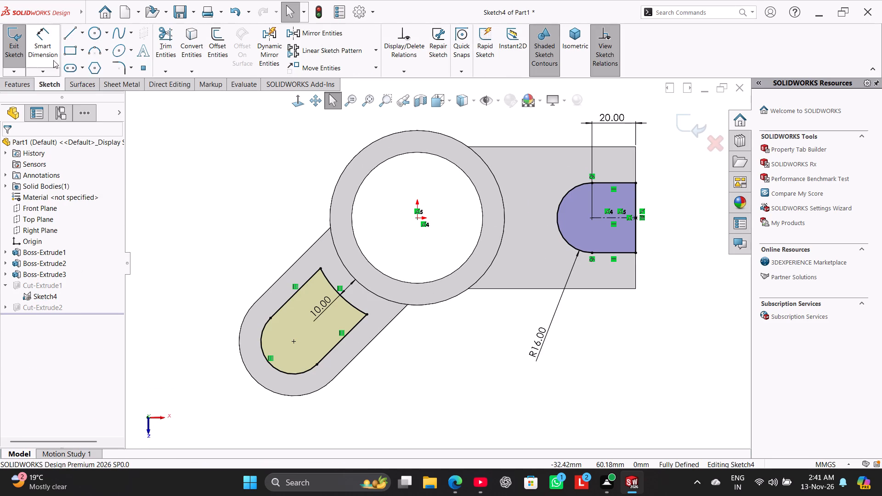
Draw a 40 mm horizontal centerline from the origin to the cylinder's outer edge, toward the rectangular arm.
{"action": "left_click", "coordinate": [81, 34]}
{"action": "left_click", "coordinate": [85, 57]}
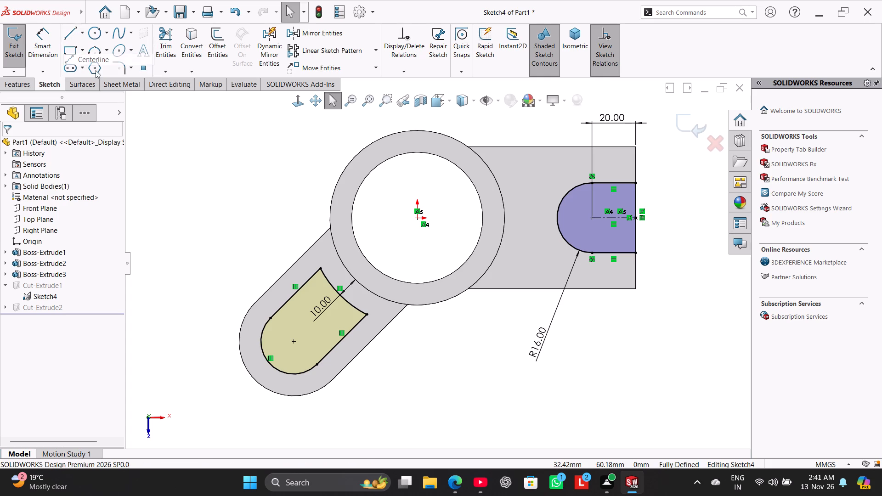
{"action": "left_click", "coordinate": [416, 220]}
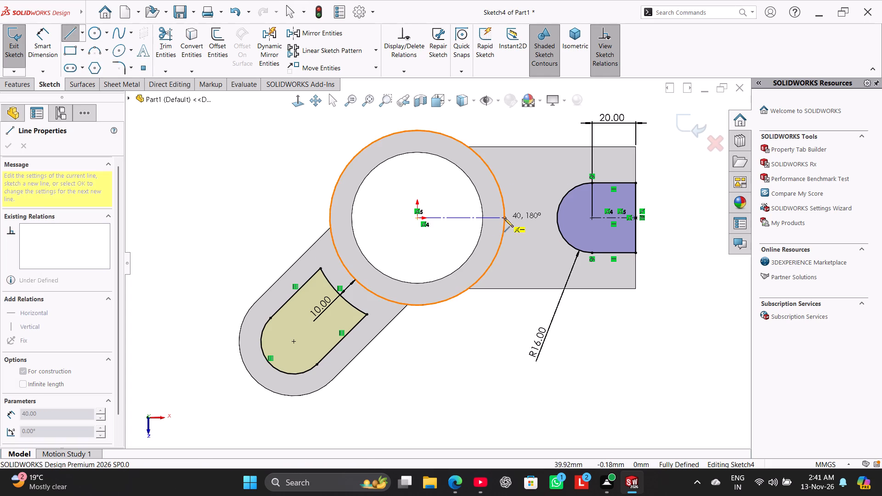
{"action": "left_click", "coordinate": [505, 218]}
{"action": "right_click", "coordinate": [210, 172]}
{"action": "left_click", "coordinate": [246, 177]}
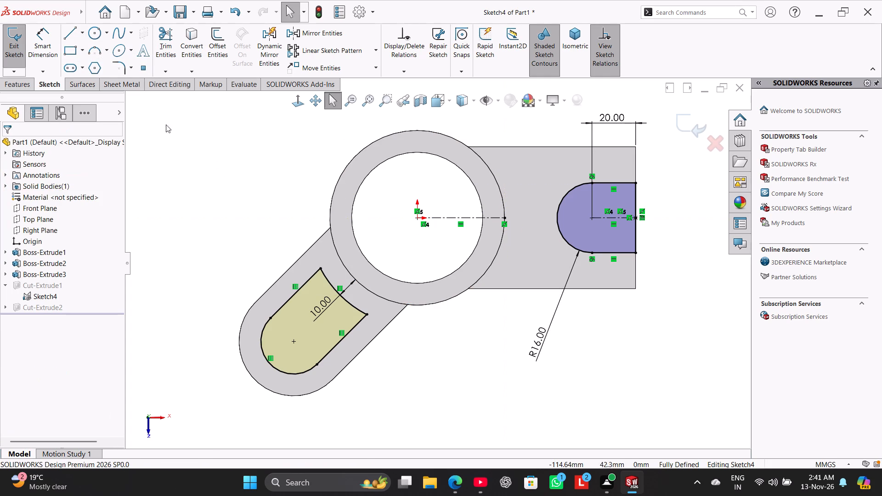
Draw a line about 12 mm long across the cylinder wall above the centerline, from inner to outer edge, and make it horizontal.
{"action": "left_click", "coordinate": [73, 32]}
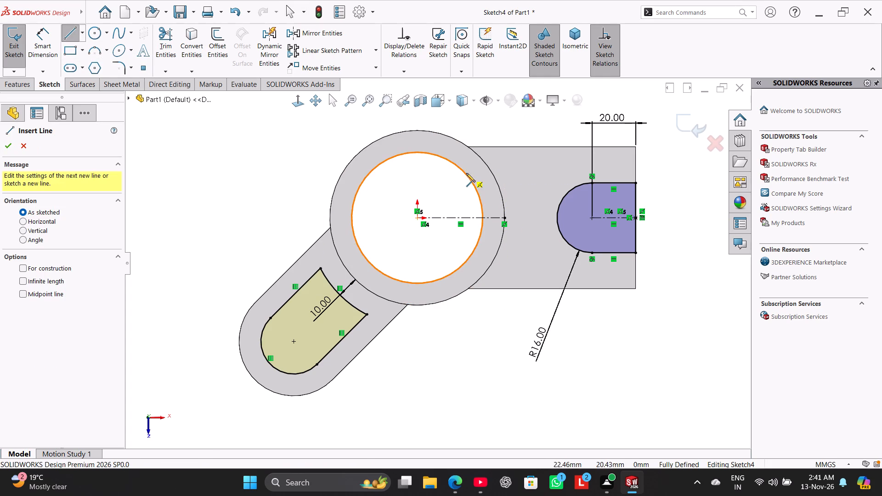
{"action": "left_click", "coordinate": [466, 173]}
{"action": "left_click", "coordinate": [494, 178]}
{"action": "right_click", "coordinate": [300, 163]}
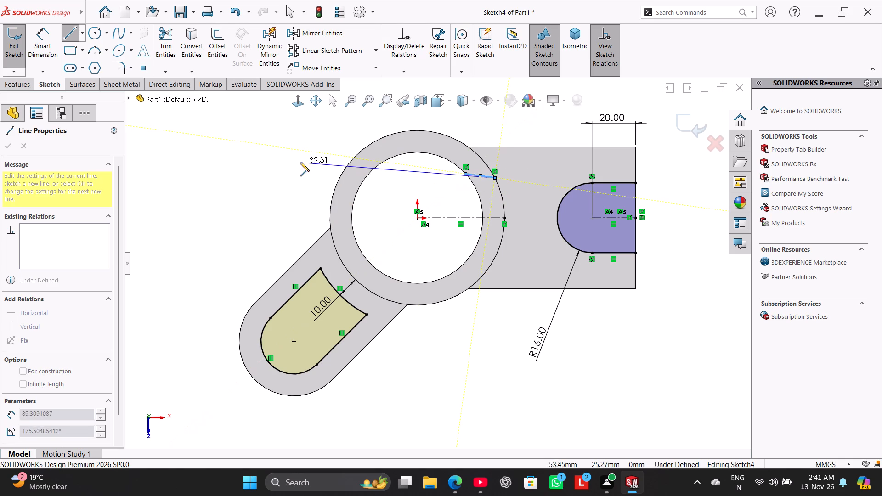
{"action": "left_click", "coordinate": [318, 167]}
{"action": "right_click", "coordinate": [476, 175]}
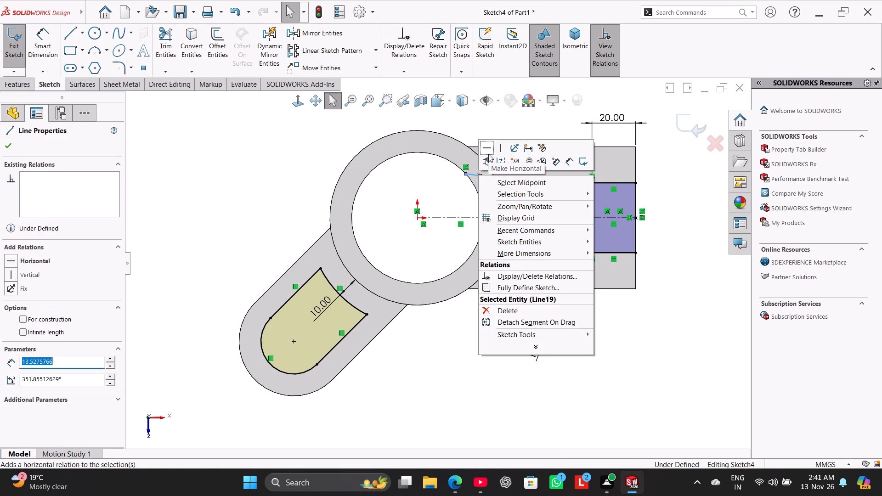
{"action": "left_click", "coordinate": [487, 151]}
{"action": "left_click", "coordinate": [275, 158]}
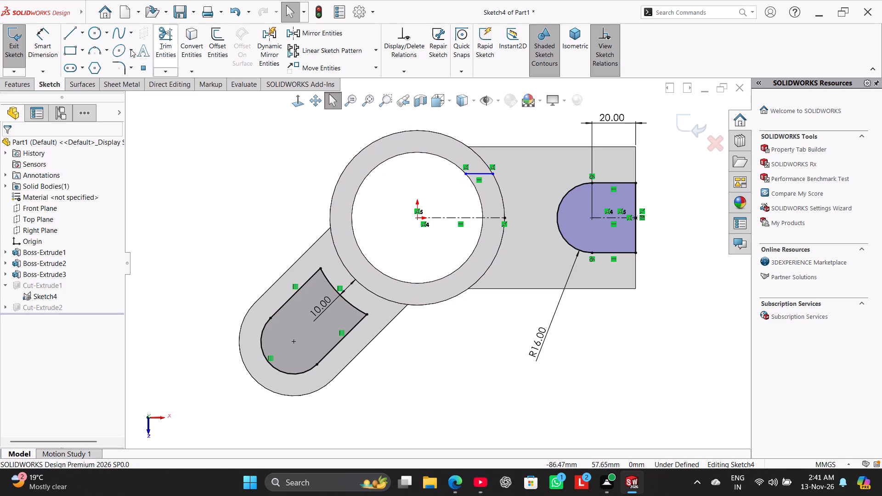
Mirror the short horizontal line about the 40 mm centerline.
{"action": "left_click", "coordinate": [485, 217]}
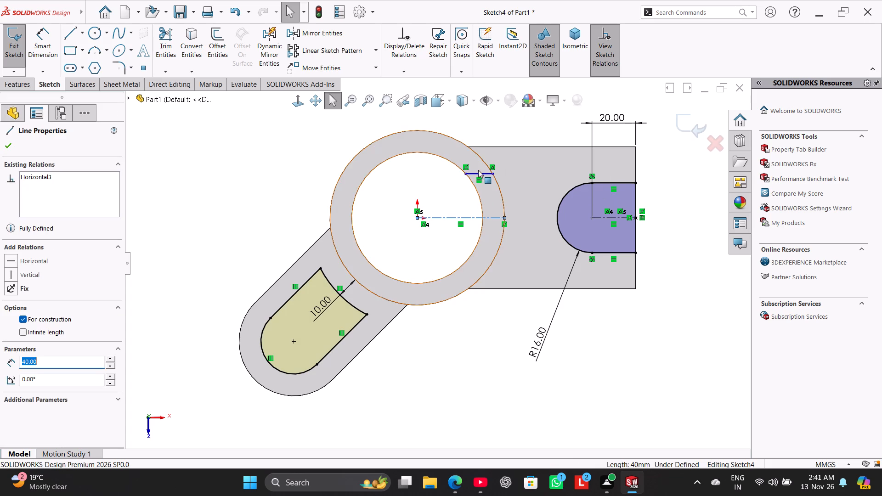
{"action": "left_click", "coordinate": [481, 176], "text": "ctrl"}
{"action": "left_click", "coordinate": [336, 37], "text": "ctrl"}
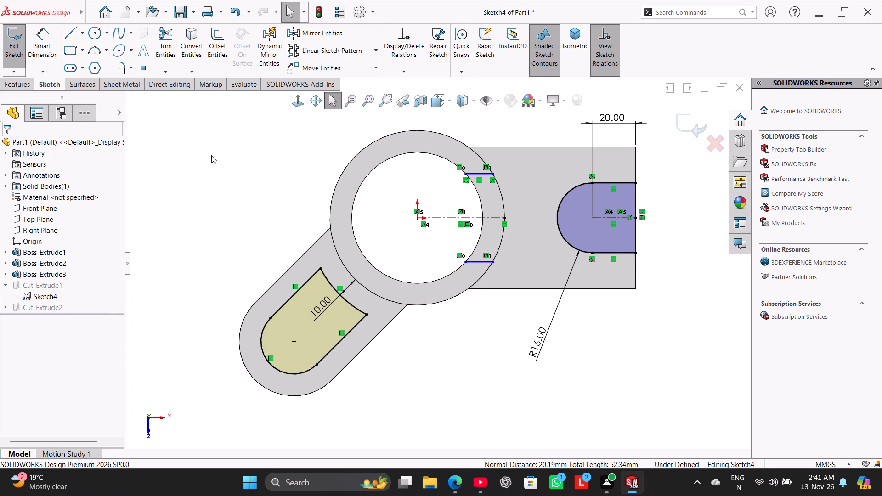
Dimension the distance between the two short horizontal lines as 50 mm.
{"action": "left_click", "coordinate": [51, 34]}
{"action": "left_click", "coordinate": [475, 174]}
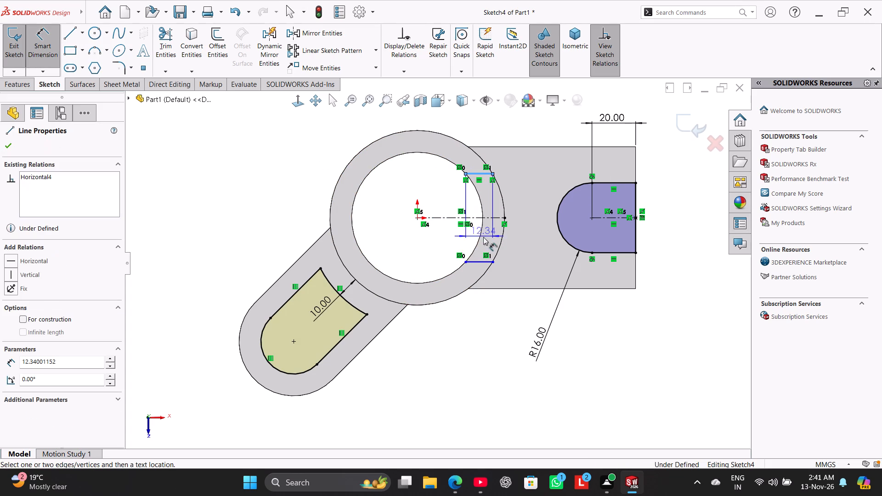
{"action": "left_click", "coordinate": [484, 260]}
{"action": "left_click", "coordinate": [532, 232]}
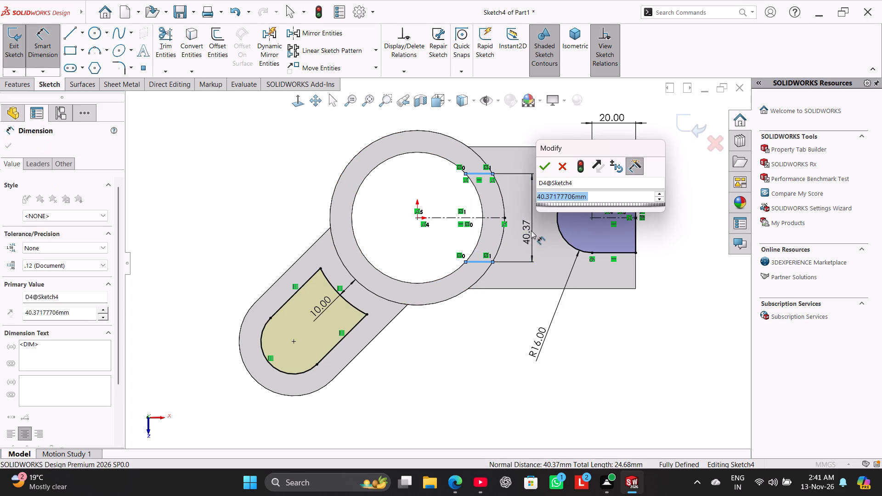
{"action": "type", "text": "50"}
{"action": "key", "text": "Return"}
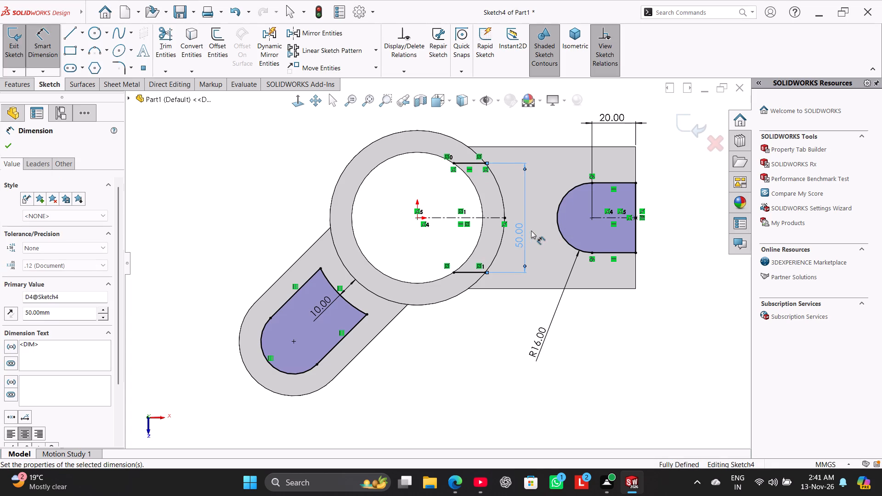
{"action": "right_click", "coordinate": [260, 161]}
{"action": "left_click", "coordinate": [297, 187]}
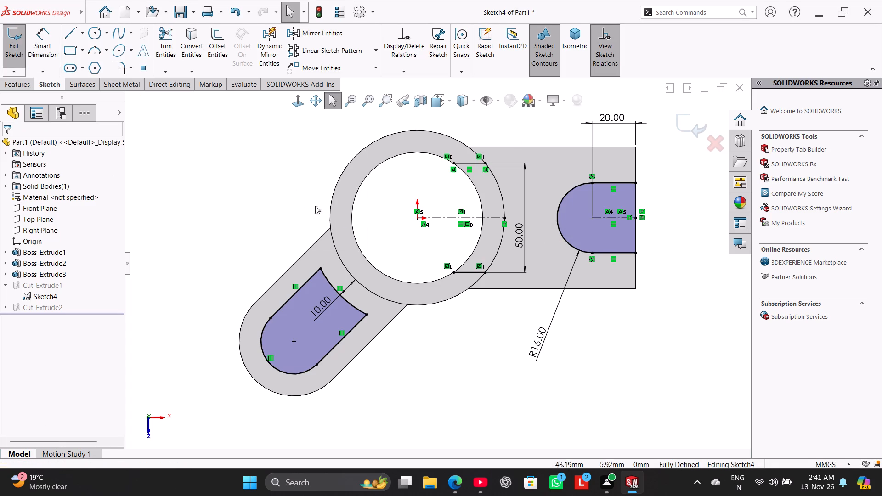
Convert the cylinder's inner and outer circular edges into sketch entities.
{"action": "left_click", "coordinate": [479, 239]}
{"action": "left_click", "coordinate": [497, 252], "text": "ctrl"}
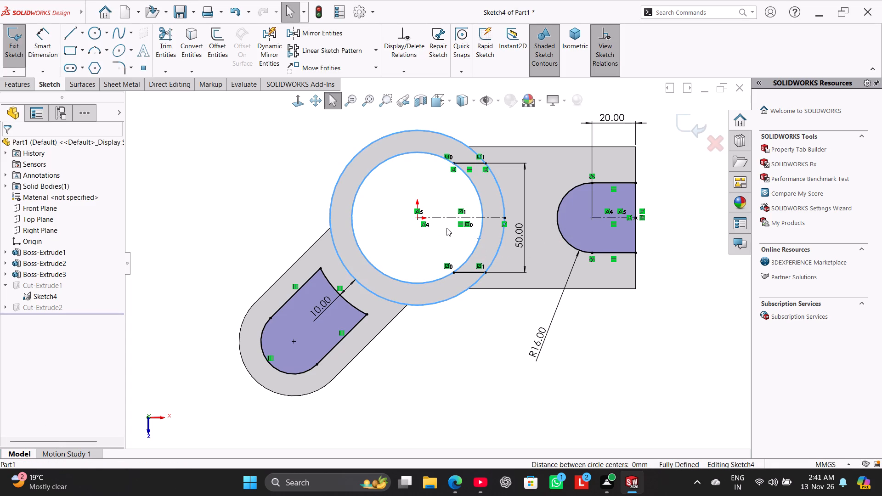
{"action": "left_click", "coordinate": [197, 37]}
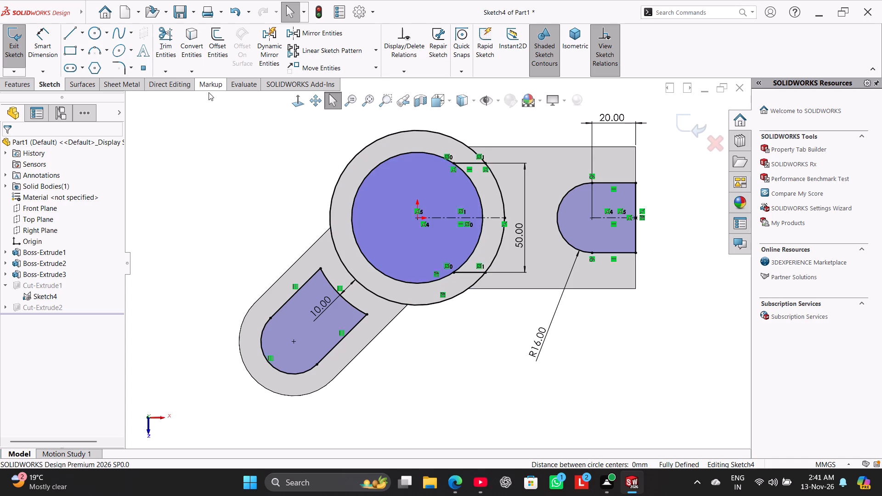
{"action": "left_click", "coordinate": [216, 149]}
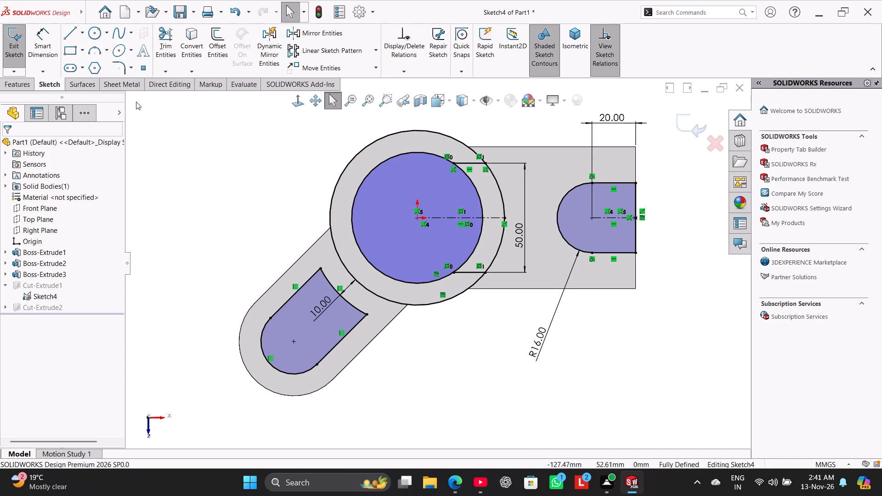
Trim both converted circles to the arcs between the two short lines on the rectangular arm's side, and exit the sketch.
{"action": "left_click", "coordinate": [165, 38]}
{"action": "left_click_drag", "start_coordinate": [292, 161], "coordinate": [319, 159]}
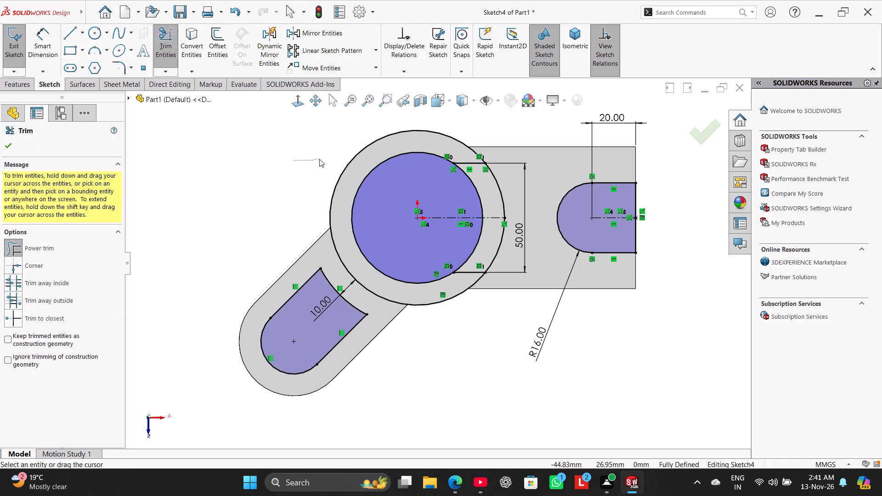
{"action": "left_click_drag", "start_coordinate": [319, 159], "coordinate": [370, 151]}
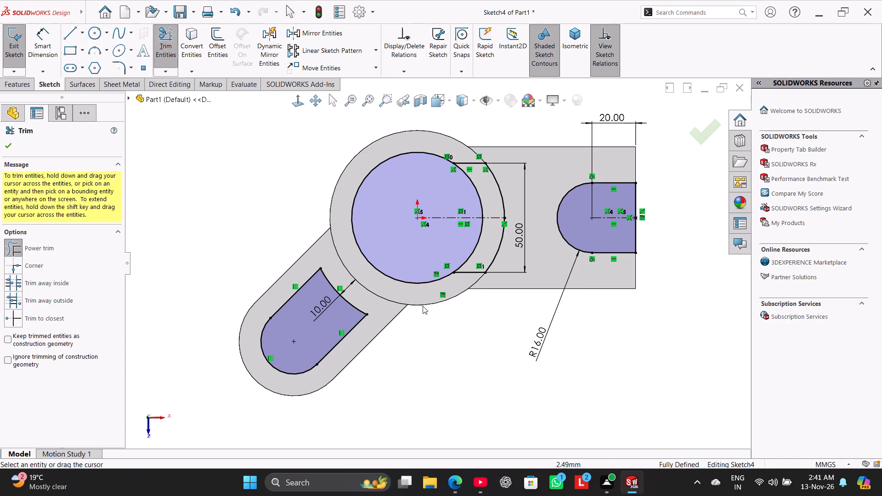
{"action": "left_click_drag", "start_coordinate": [433, 309], "coordinate": [424, 270]}
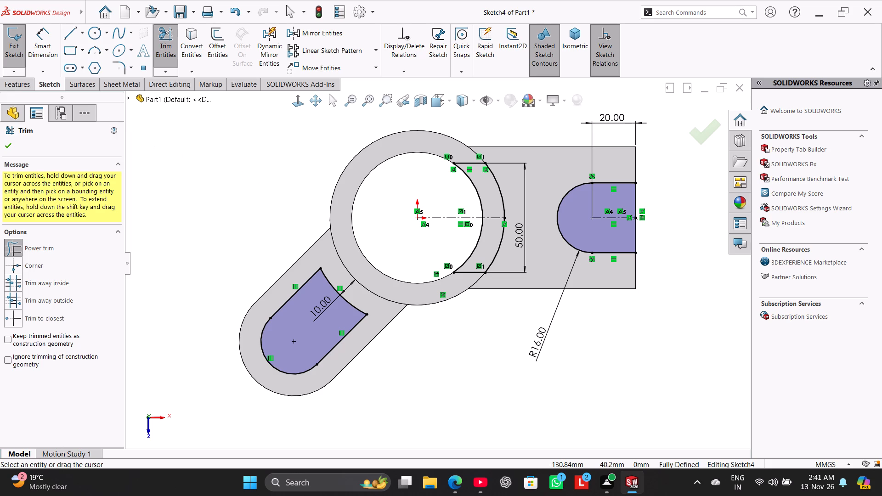
{"action": "left_click", "coordinate": [11, 145]}
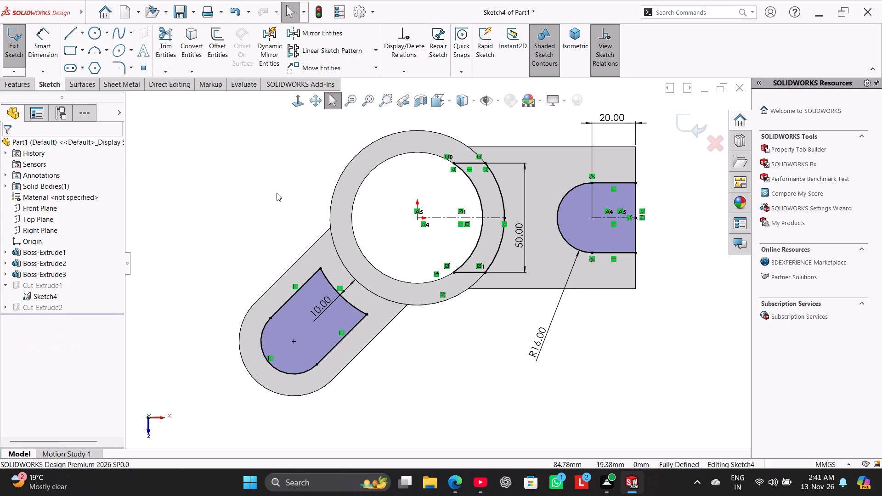
{"action": "left_click", "coordinate": [17, 51]}
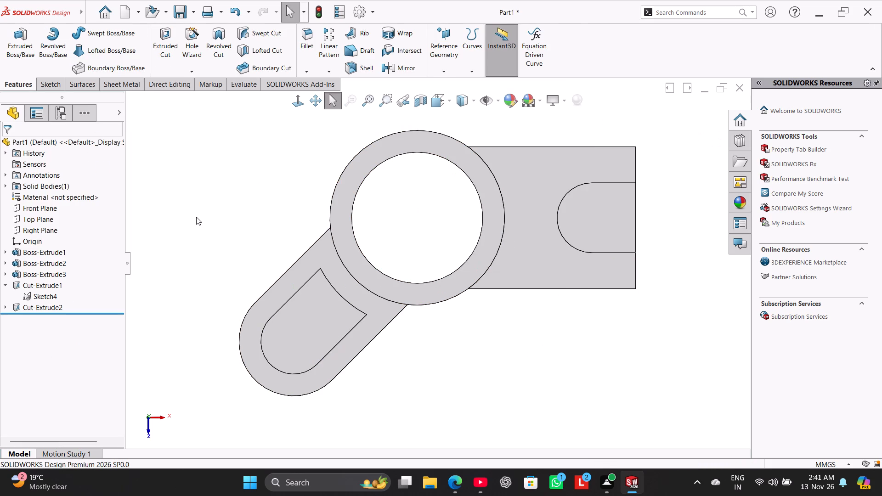
Start a cut-extrude from Sketch4 using only the curved contour on the cylinder wall.
{"action": "right_click_drag", "start_coordinate": [196, 217], "coordinate": [267, 160]}
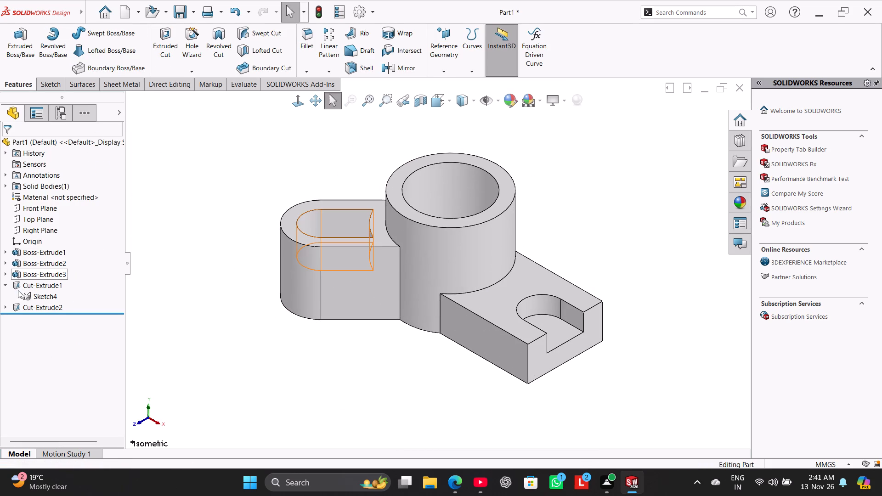
{"action": "left_click", "coordinate": [34, 294]}
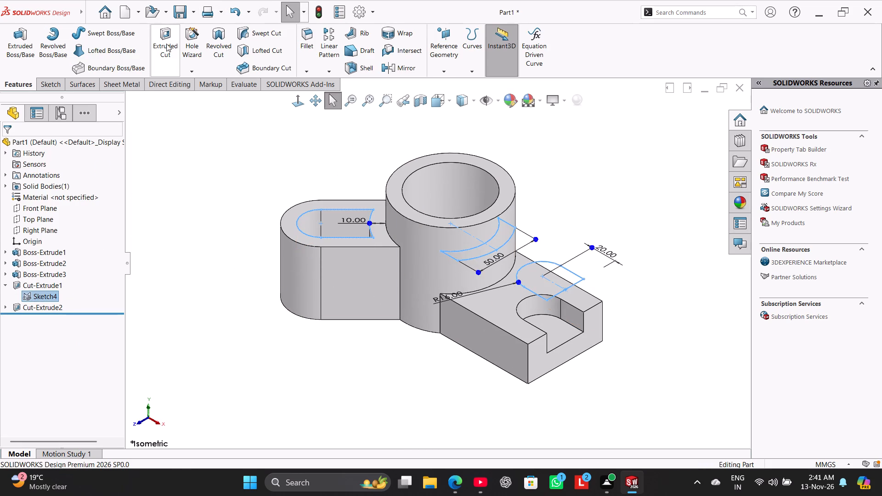
{"action": "left_click", "coordinate": [165, 44]}
{"action": "left_click", "coordinate": [66, 344]}
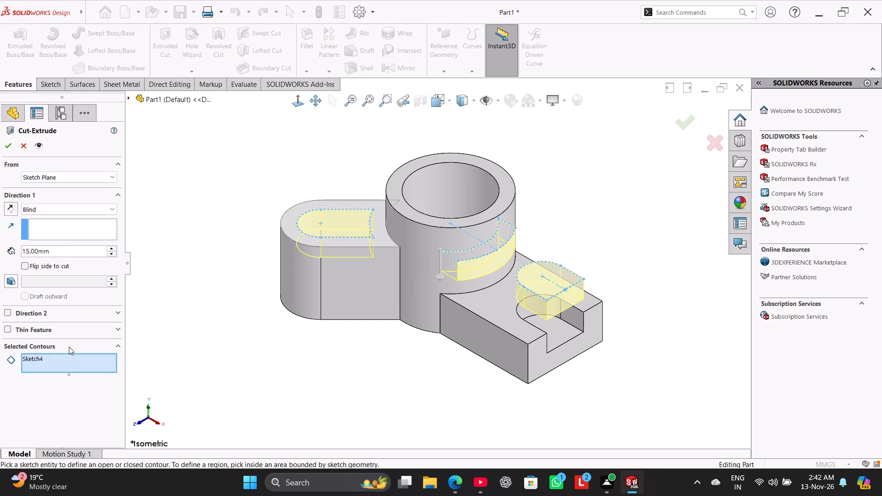
{"action": "right_click", "coordinate": [77, 361]}
{"action": "left_click", "coordinate": [87, 364]}
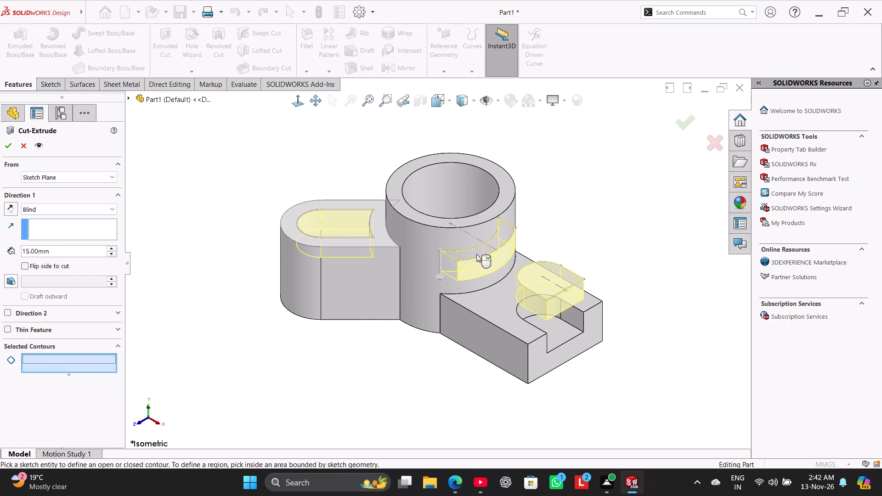
{"action": "middle_click_drag", "start_coordinate": [372, 375], "coordinate": [378, 364]}
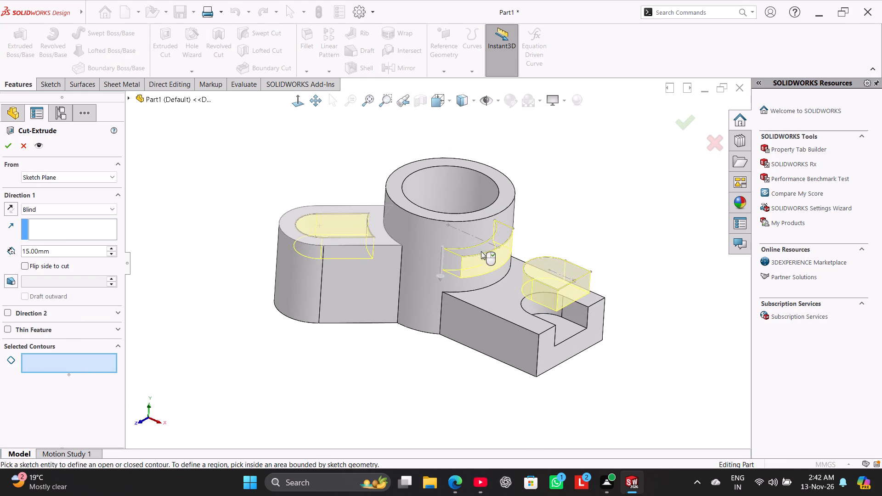
{"action": "left_click", "coordinate": [484, 253]}
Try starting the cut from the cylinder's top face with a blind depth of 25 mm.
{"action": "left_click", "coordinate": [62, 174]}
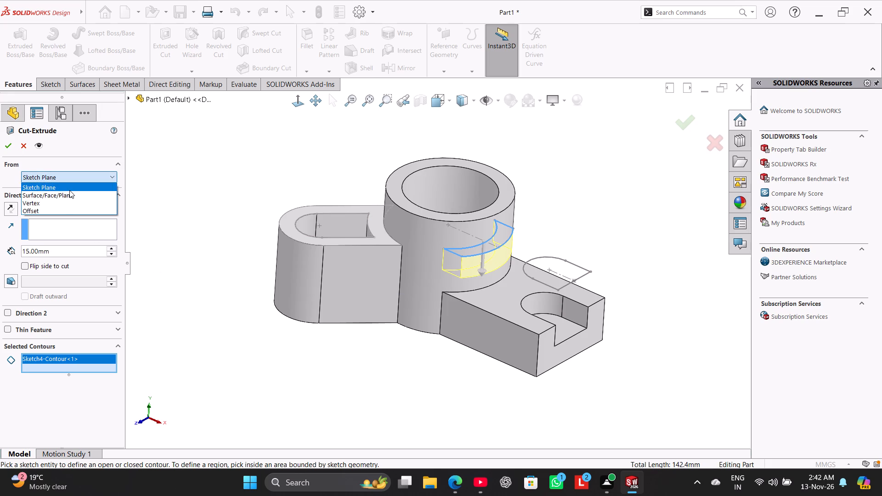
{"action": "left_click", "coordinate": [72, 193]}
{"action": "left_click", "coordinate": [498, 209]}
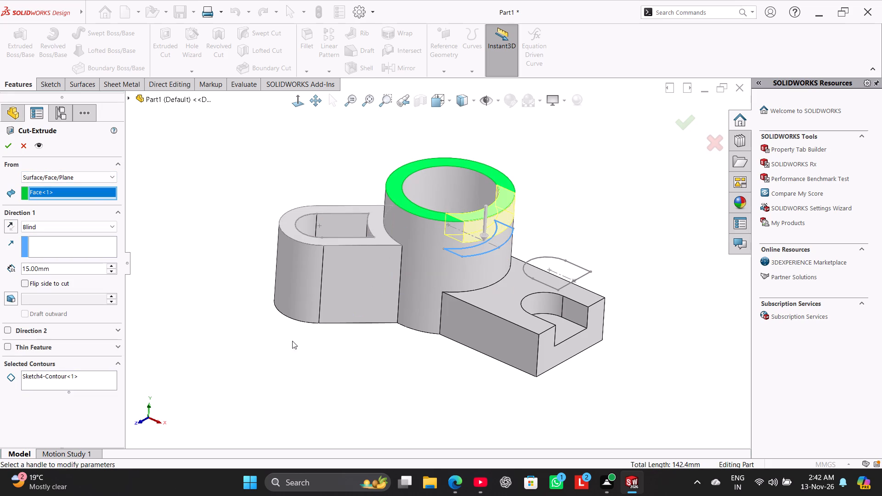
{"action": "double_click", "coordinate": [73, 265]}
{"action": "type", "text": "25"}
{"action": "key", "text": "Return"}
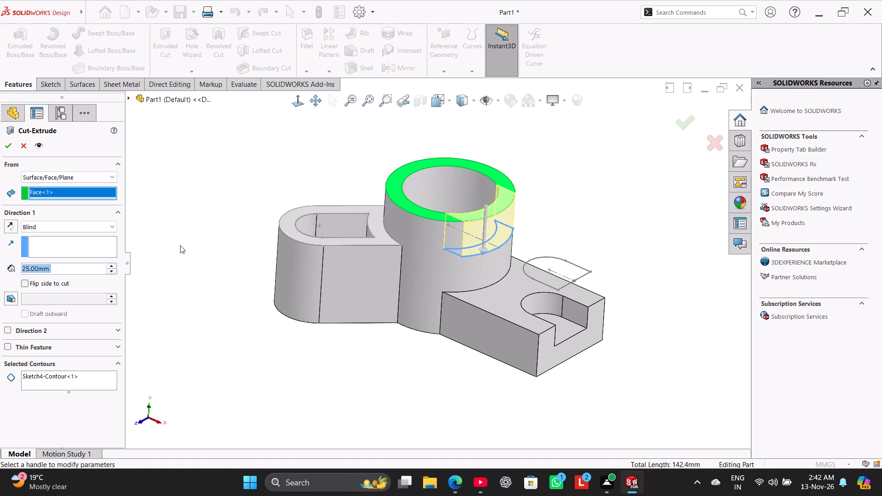
Complete the cylinder wall cut from a 0 mm Offset start, with an Up To Next end condition and reversed direction toward the top.
{"action": "left_click", "coordinate": [88, 178]}
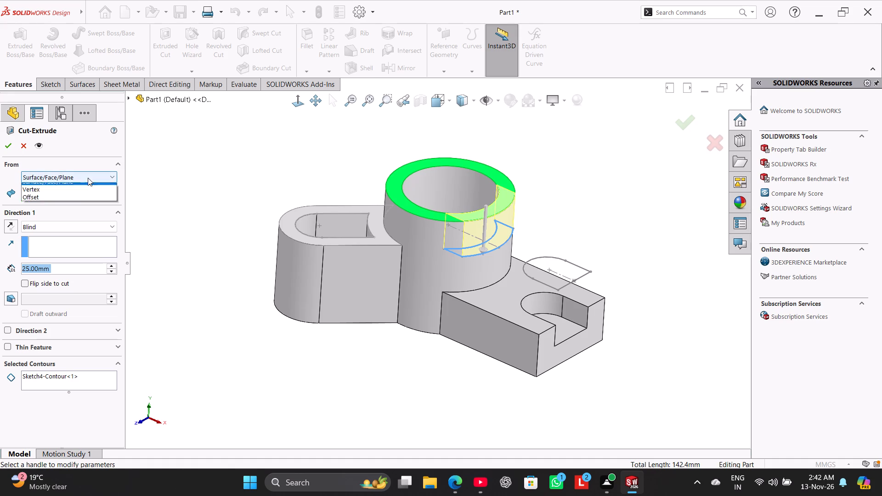
{"action": "left_click", "coordinate": [89, 209]}
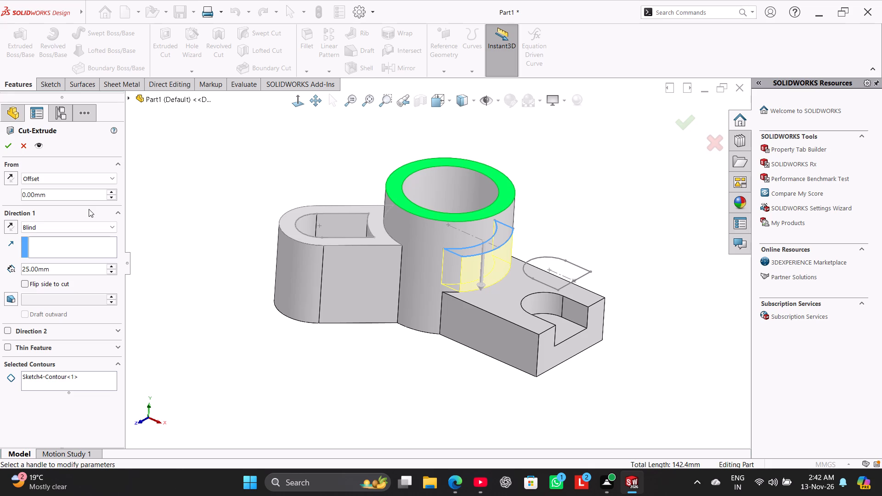
{"action": "left_click", "coordinate": [93, 223]}
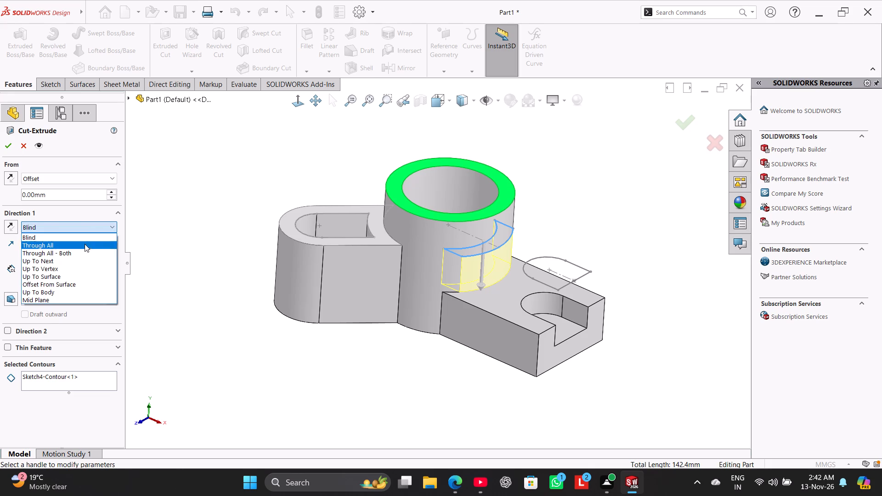
{"action": "left_click", "coordinate": [83, 259]}
{"action": "left_click", "coordinate": [12, 228]}
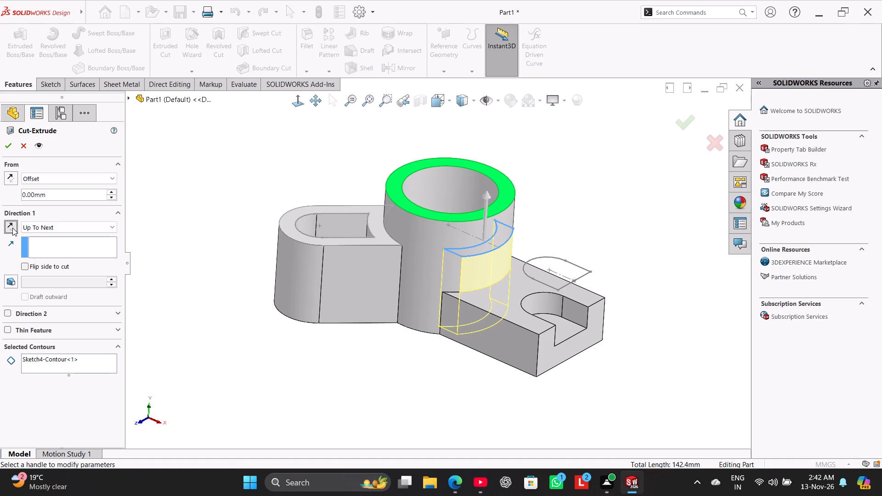
{"action": "left_click", "coordinate": [9, 148]}
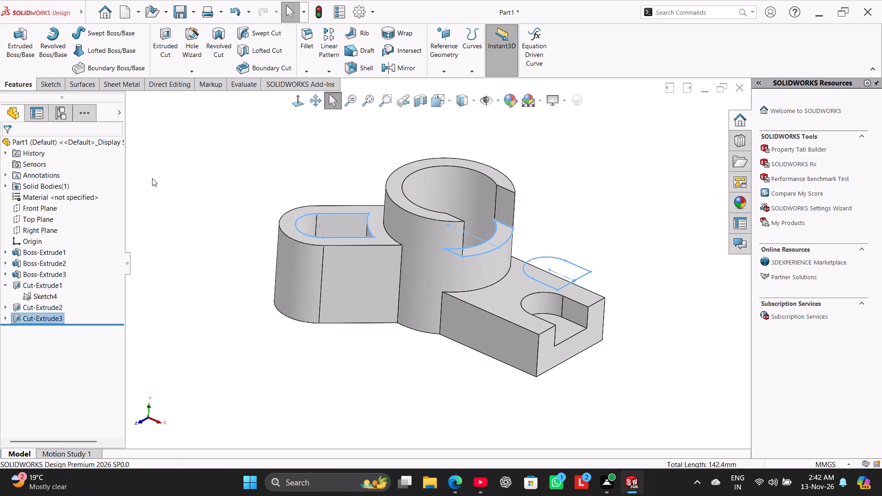
Start a new sketch on the flat bottom face shared by the cylinder and both arms.
{"action": "left_click", "coordinate": [162, 175]}
{"action": "right_click_drag", "start_coordinate": [180, 268], "coordinate": [304, 197]}
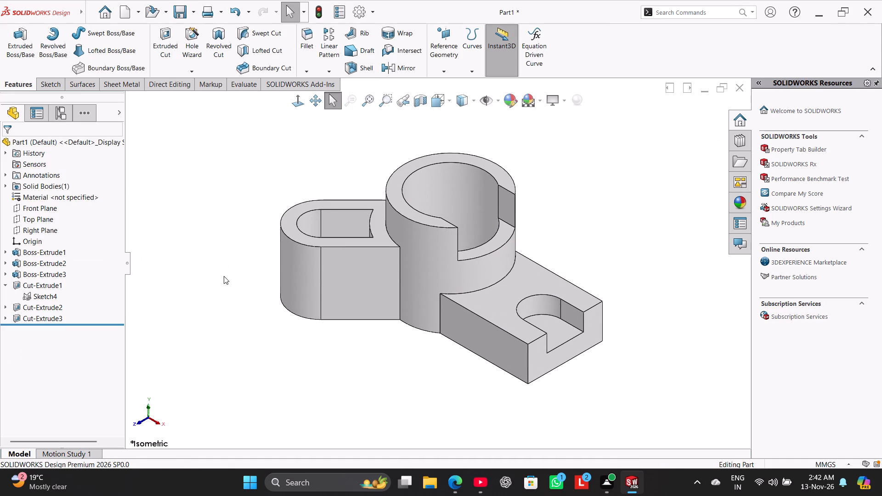
{"action": "middle_click_drag", "start_coordinate": [236, 315], "coordinate": [243, 156]}
{"action": "middle_click_drag", "start_coordinate": [239, 339], "coordinate": [234, 389]}
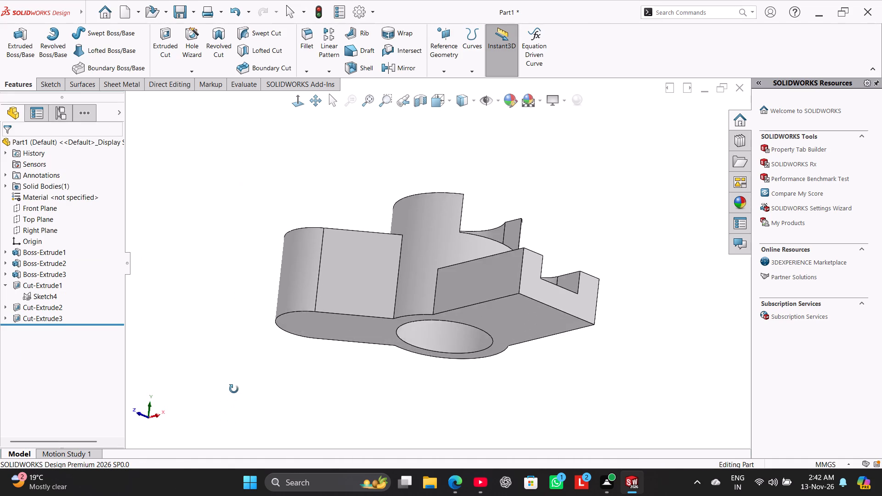
{"action": "middle_click_drag", "start_coordinate": [234, 389], "coordinate": [269, 423]}
{"action": "middle_click_drag", "start_coordinate": [255, 291], "coordinate": [278, 433]}
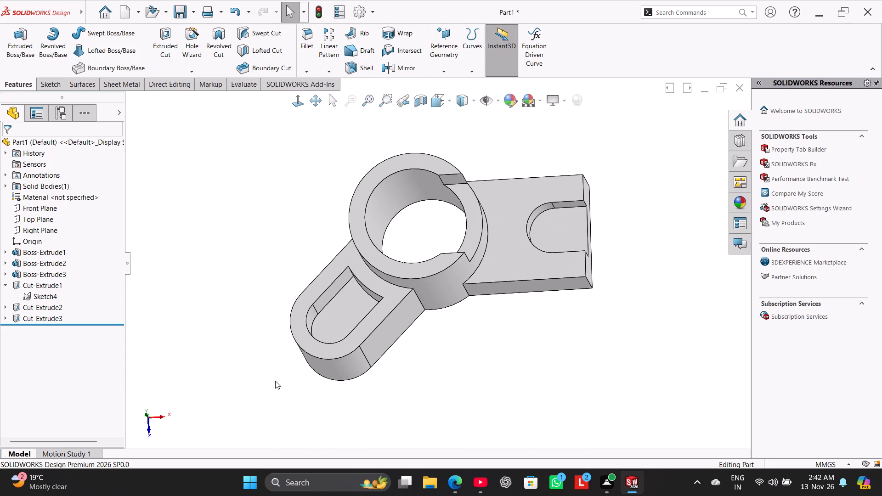
{"action": "middle_click_drag", "start_coordinate": [246, 345], "coordinate": [240, 193]}
{"action": "middle_click_drag", "start_coordinate": [262, 327], "coordinate": [228, 187]}
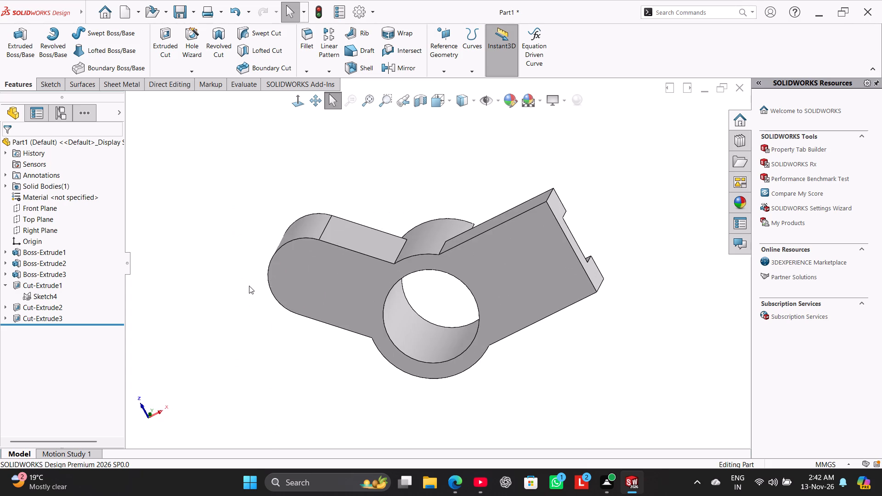
{"action": "left_click", "coordinate": [317, 280]}
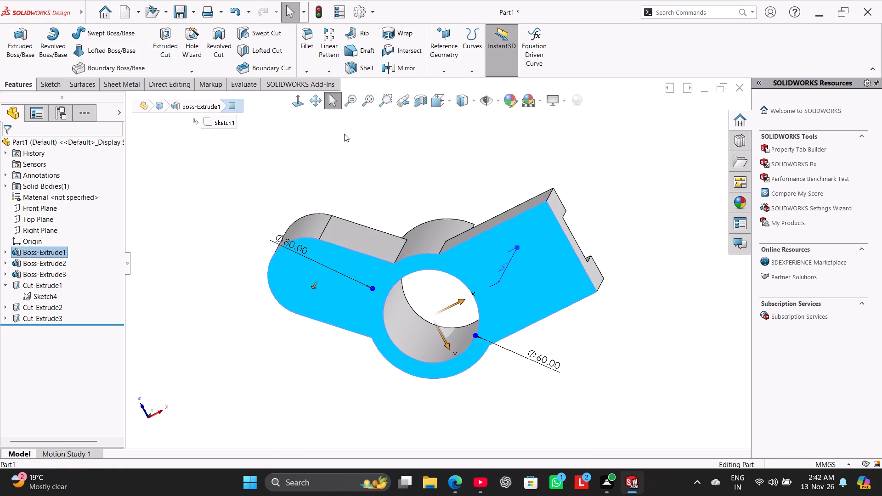
{"action": "left_click", "coordinate": [46, 87]}
{"action": "left_click", "coordinate": [23, 45]}
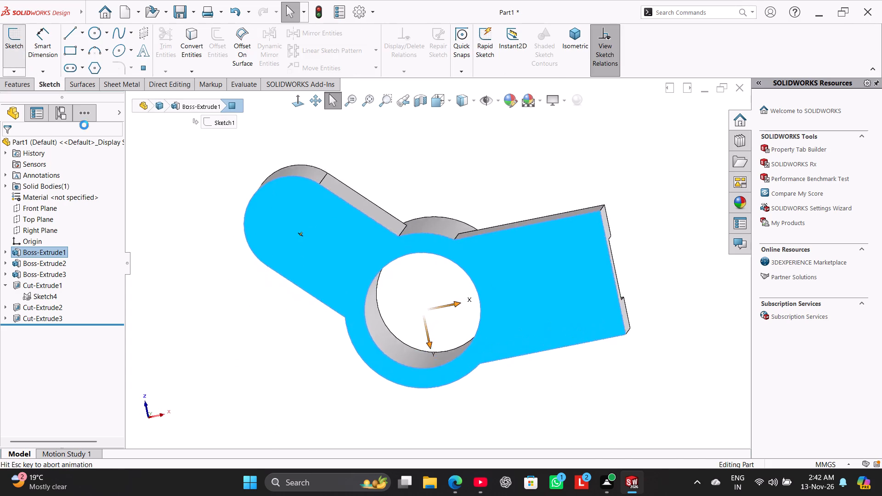
{"action": "left_click", "coordinate": [189, 194]}
With hidden lines shown, sketch circles of about 10.4 mm radius at the diagonal arm's end centre and about 6.9 mm at the U-slot's arc centre.
{"action": "left_click", "coordinate": [95, 32]}
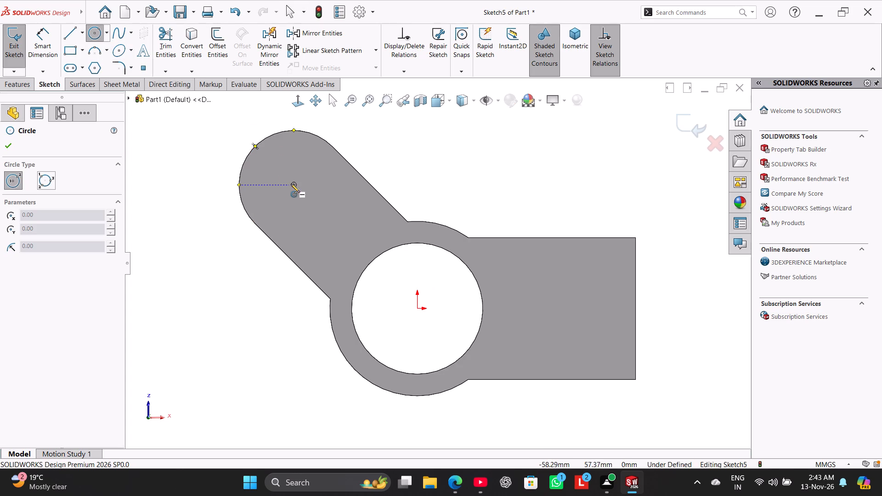
{"action": "left_click", "coordinate": [294, 185]}
{"action": "left_click", "coordinate": [300, 207]}
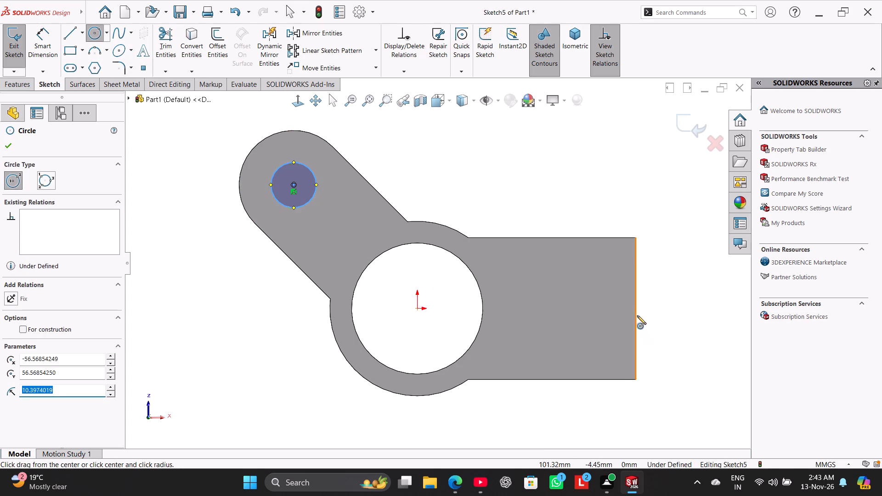
{"action": "left_click", "coordinate": [472, 102]}
{"action": "left_click", "coordinate": [467, 170]}
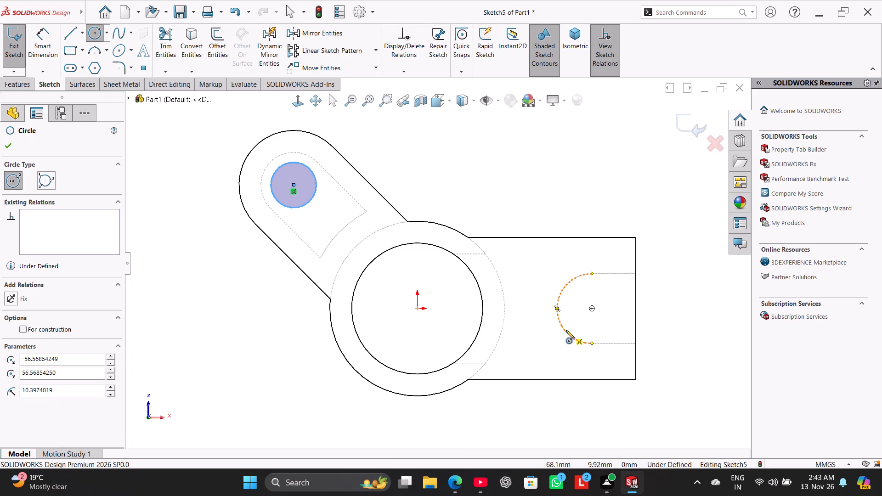
{"action": "left_click", "coordinate": [592, 307]}
{"action": "left_click", "coordinate": [597, 323]}
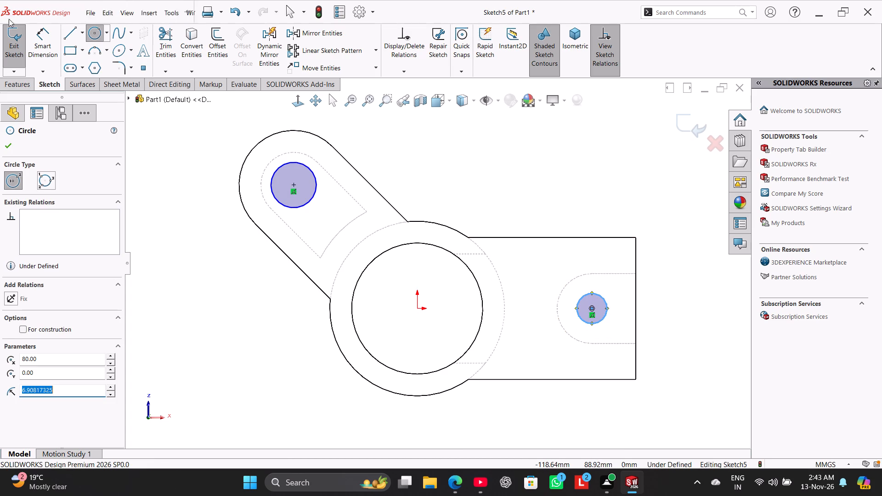
Dimension the diagonal arm's circle to 20 mm diameter and the rectangular arm's circle to 15 mm diameter.
{"action": "left_click", "coordinate": [40, 38]}
{"action": "left_click", "coordinate": [313, 192]}
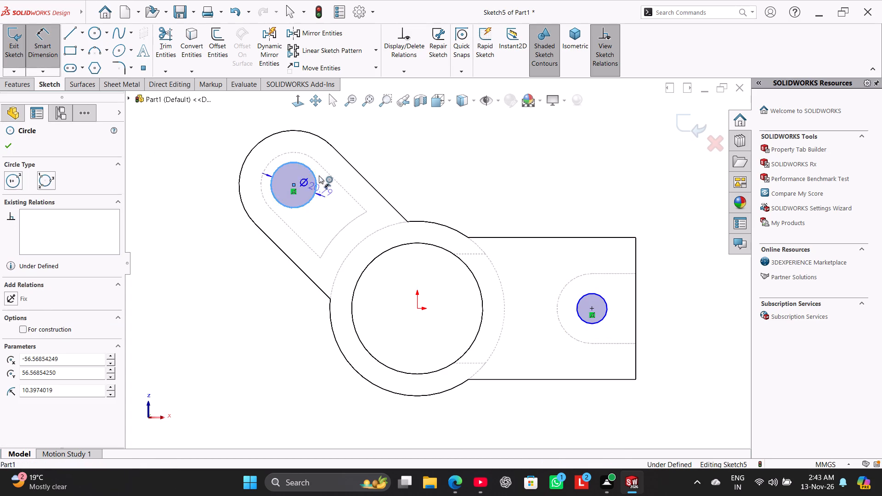
{"action": "left_click", "coordinate": [361, 135]}
{"action": "type", "text": "20"}
{"action": "key", "text": "Return"}
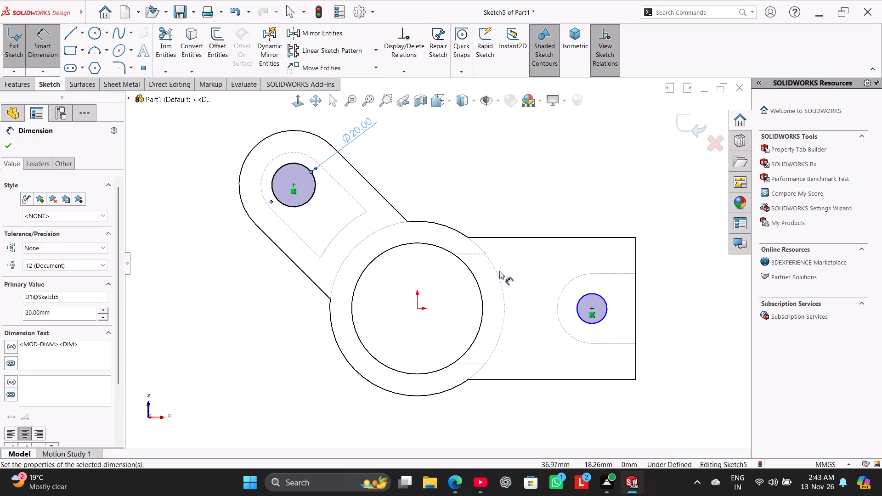
{"action": "left_click", "coordinate": [598, 325]}
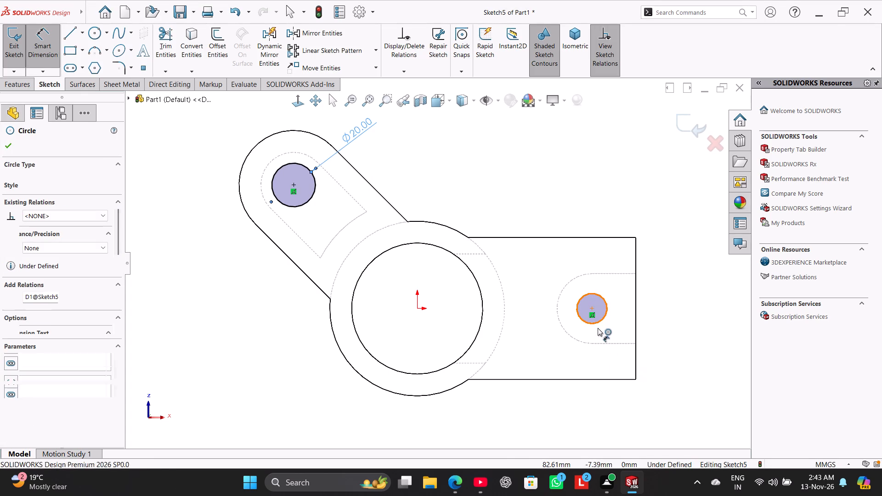
{"action": "left_click", "coordinate": [552, 414]}
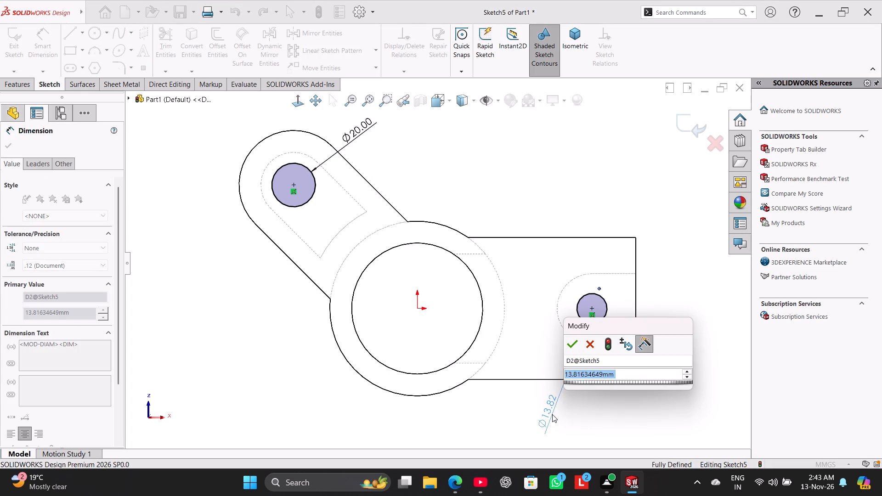
{"action": "type", "text": "15"}
{"action": "key", "text": "Return"}
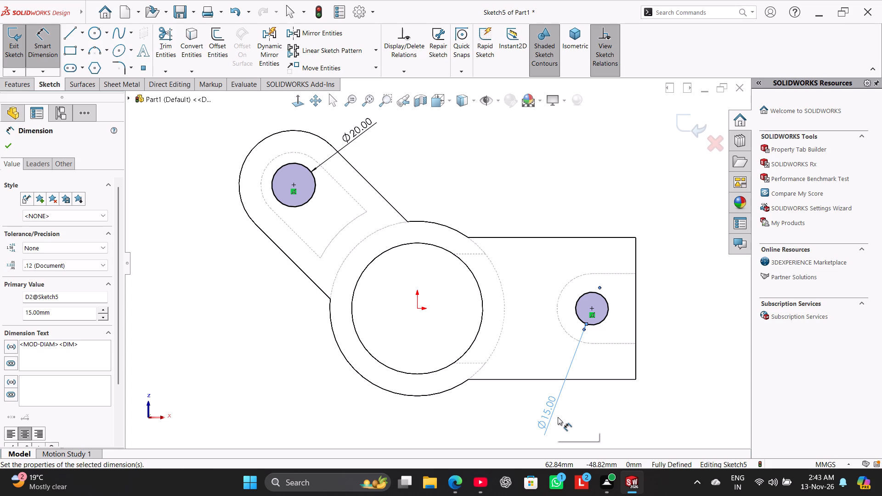
{"action": "left_click", "coordinate": [562, 416]}
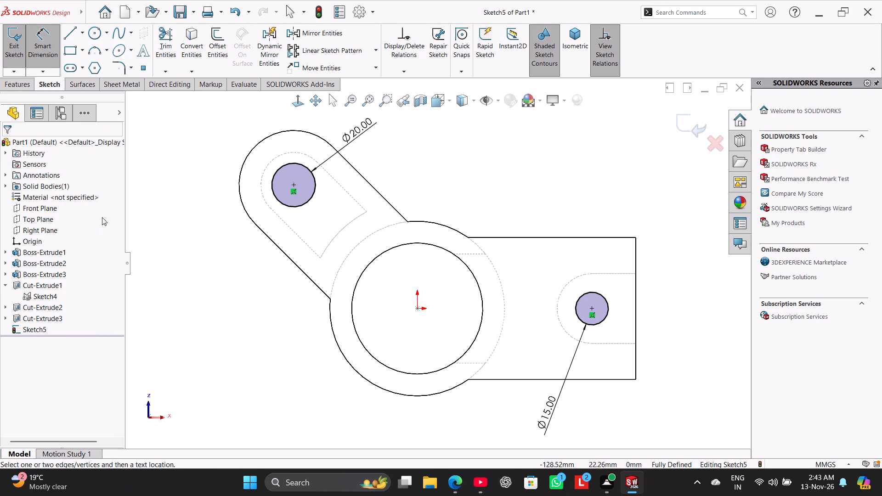
Sketch a circle of about 18.1 mm radius centred on the origin inside the cylinder's bore.
{"action": "left_click", "coordinate": [96, 36]}
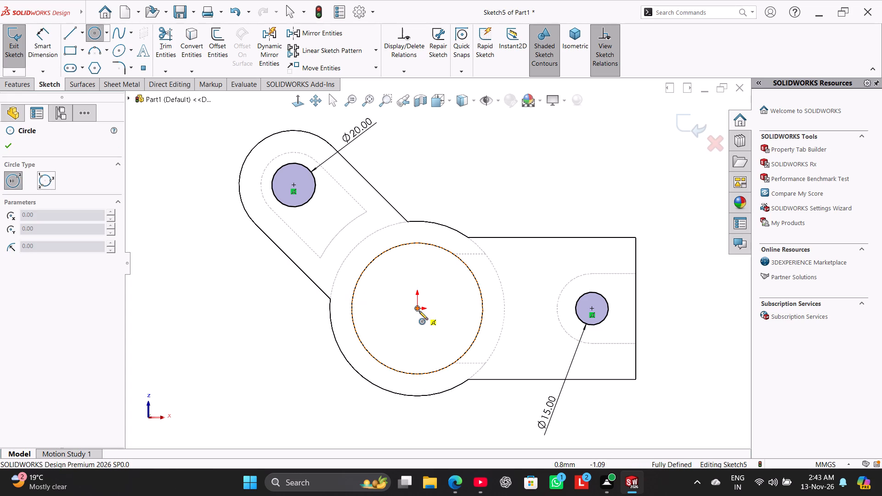
{"action": "left_click", "coordinate": [419, 310]}
{"action": "left_click", "coordinate": [430, 346]}
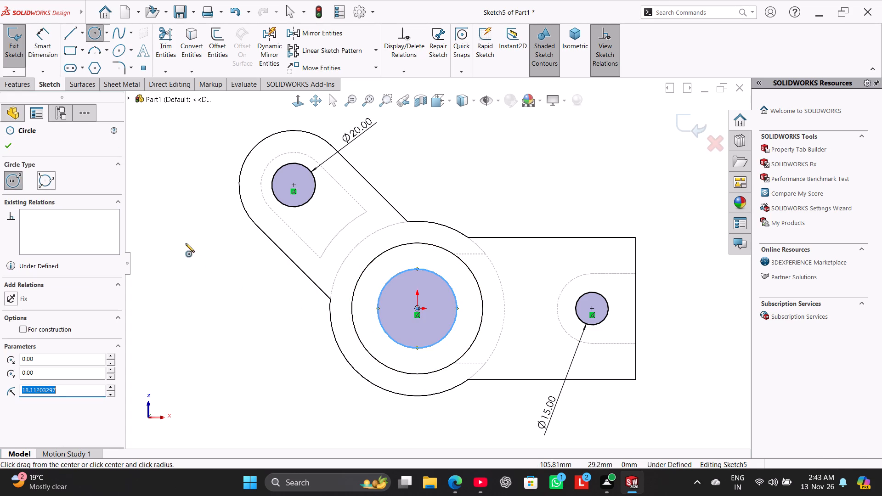
{"action": "right_click", "coordinate": [186, 243]}
{"action": "left_click", "coordinate": [200, 254]}
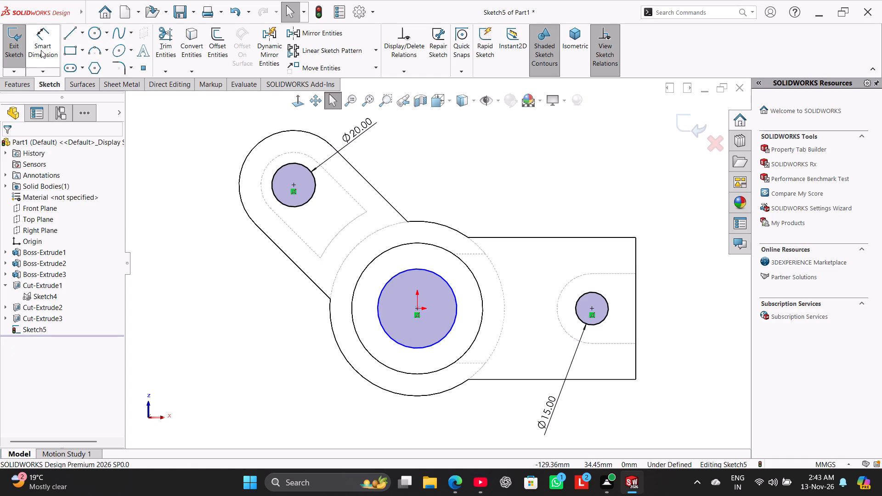
Dimension the circle at the origin to 40 mm diameter.
{"action": "left_click", "coordinate": [41, 50]}
{"action": "left_click", "coordinate": [390, 338]}
{"action": "left_click", "coordinate": [296, 394]}
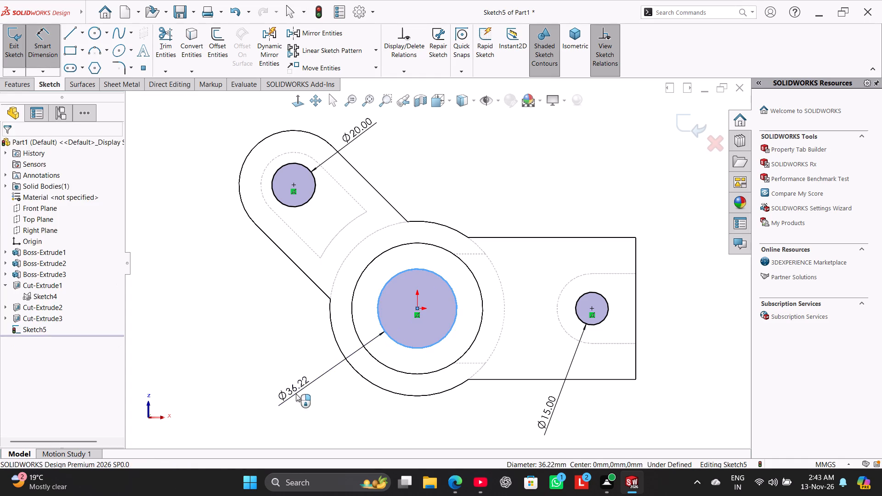
{"action": "type", "text": "40"}
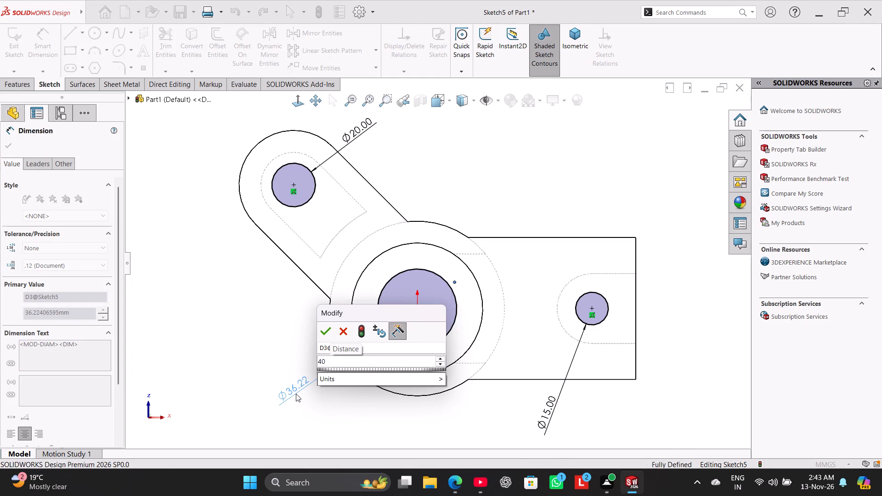
{"action": "key", "text": "Return"}
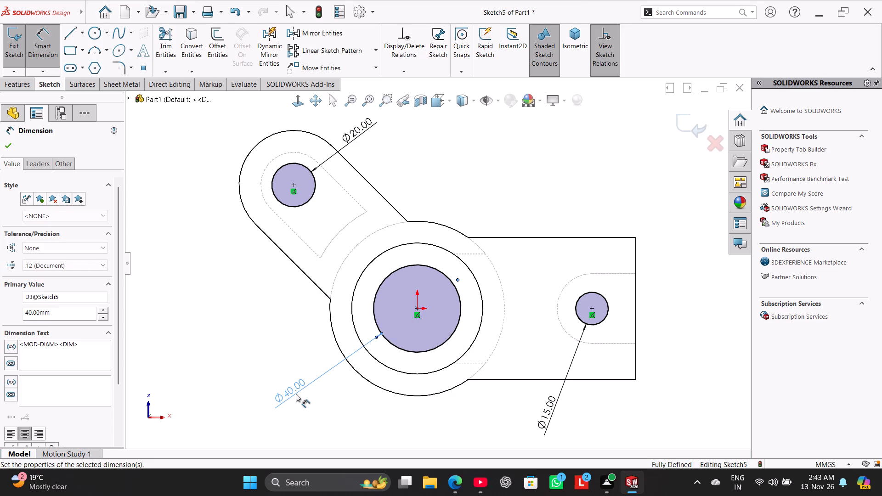
{"action": "right_click", "coordinate": [203, 293]}
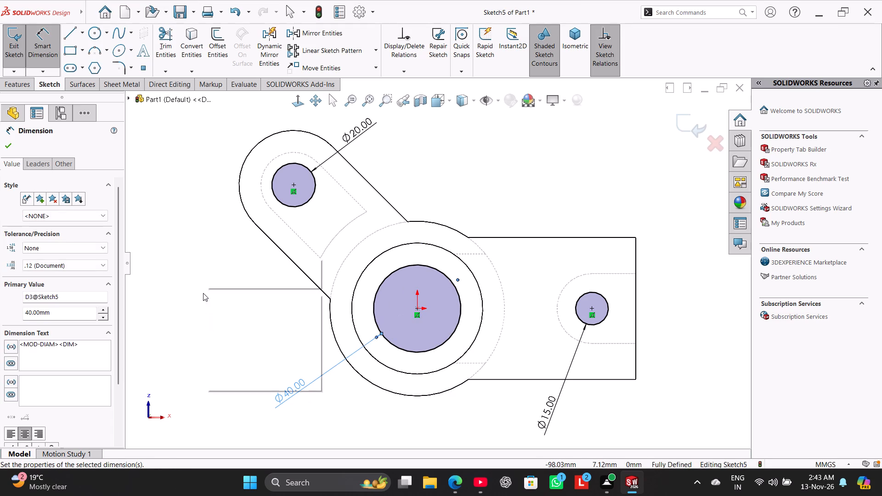
{"action": "left_click", "coordinate": [222, 327]}
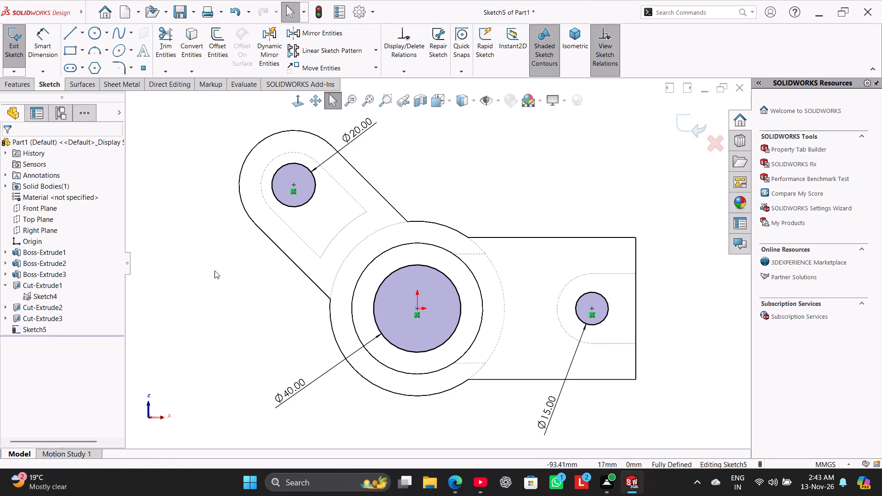
Try to cut all three sketched circles from the sketch plane with an Up To Next extruded cut.
{"action": "middle_click_drag", "start_coordinate": [207, 263], "coordinate": [217, 375]}
{"action": "scroll", "coordinate": [192, 411], "scroll_direction": "up", "scroll_amount": 1}
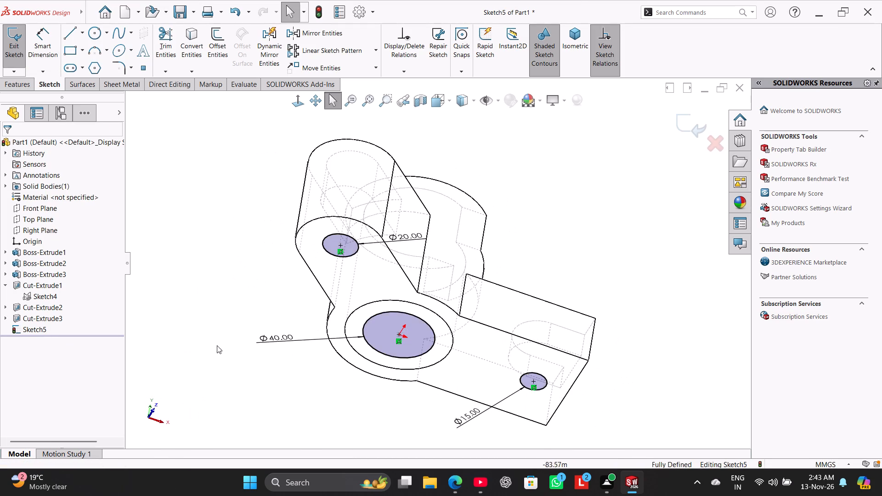
{"action": "middle_click_drag", "start_coordinate": [221, 314], "coordinate": [192, 382]}
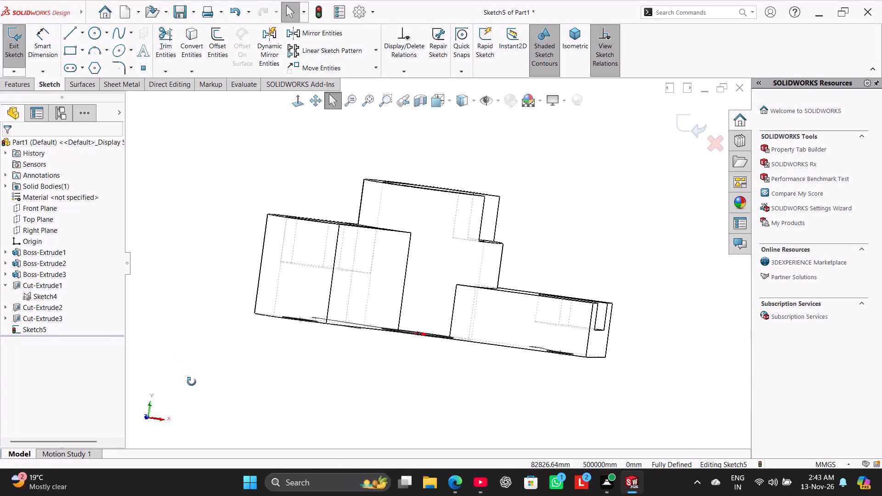
{"action": "middle_click_drag", "start_coordinate": [192, 382], "coordinate": [192, 387]}
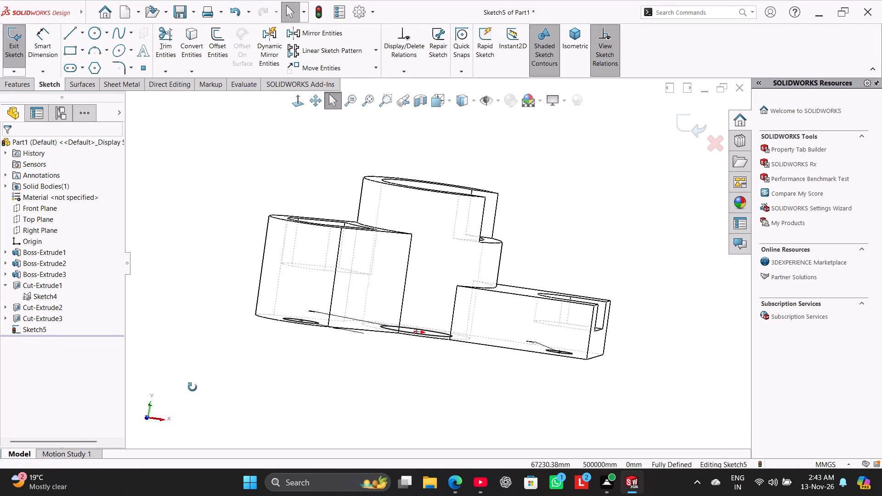
{"action": "middle_click_drag", "start_coordinate": [192, 387], "coordinate": [190, 373]}
{"action": "left_click", "coordinate": [30, 83]}
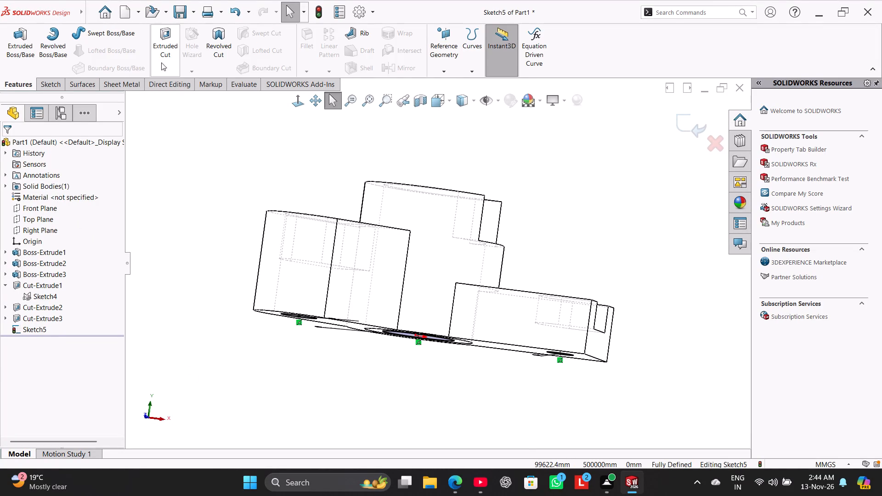
{"action": "left_click", "coordinate": [170, 56]}
{"action": "middle_click_drag", "start_coordinate": [174, 204], "coordinate": [165, 331]}
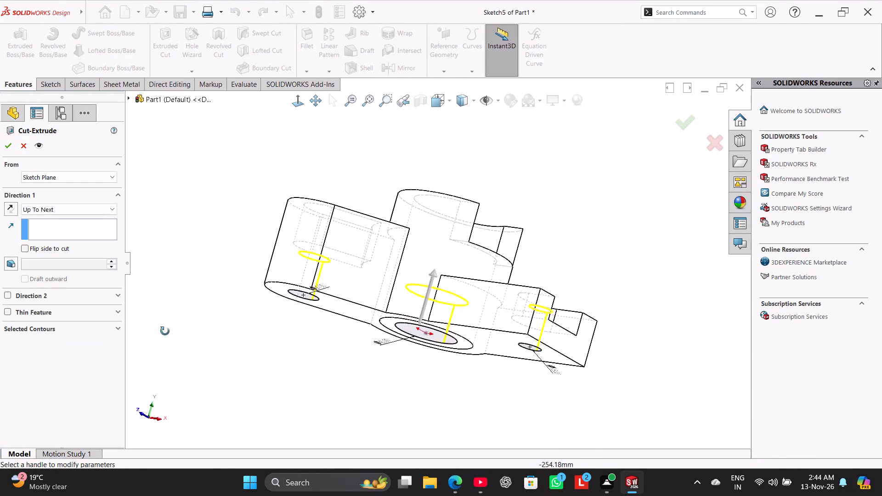
{"action": "middle_click_drag", "start_coordinate": [165, 331], "coordinate": [184, 252]}
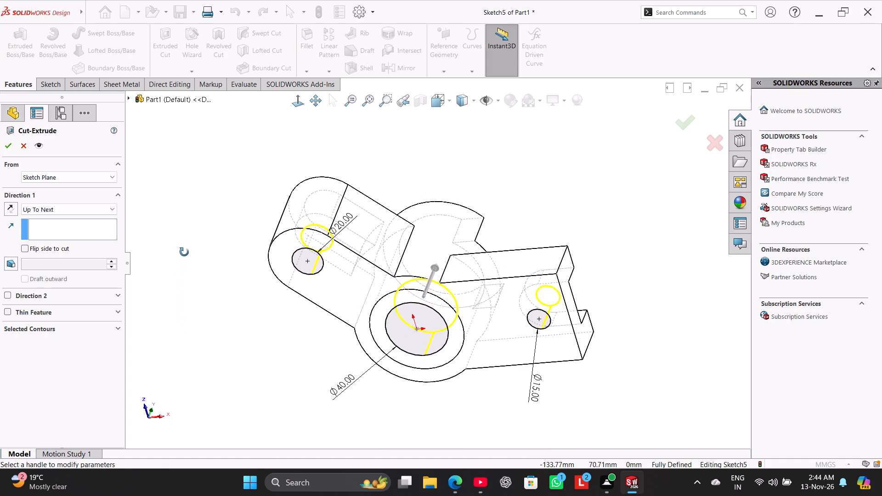
{"action": "middle_click_drag", "start_coordinate": [184, 252], "coordinate": [186, 361]}
{"action": "left_click", "coordinate": [89, 209]}
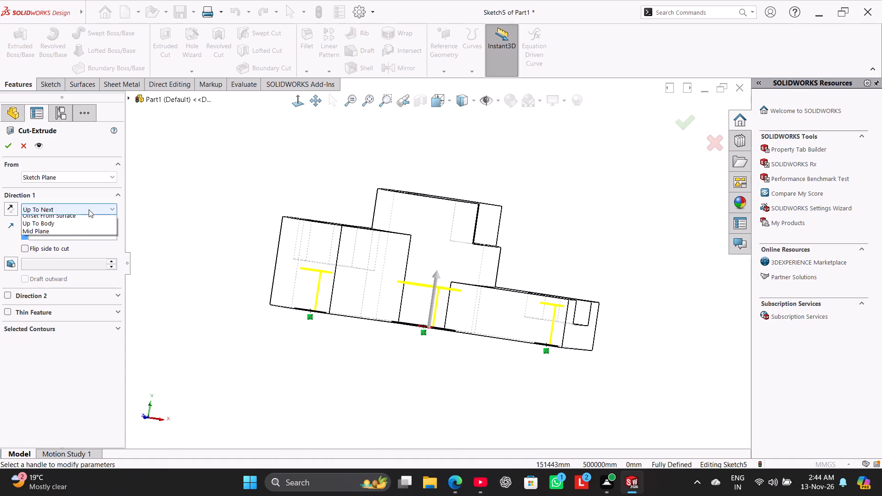
{"action": "left_click", "coordinate": [89, 209]}
{"action": "middle_click_drag", "start_coordinate": [180, 203], "coordinate": [166, 270]}
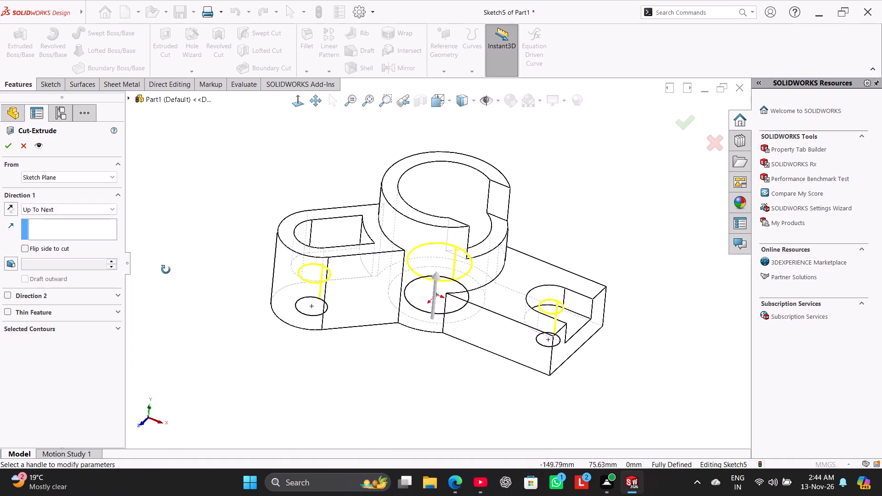
{"action": "middle_click_drag", "start_coordinate": [166, 270], "coordinate": [158, 274]}
{"action": "left_click", "coordinate": [11, 141]}
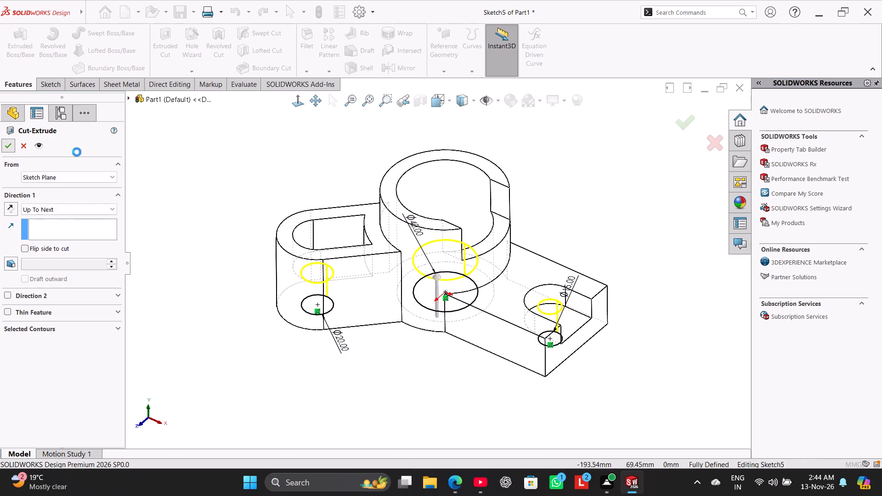
{"action": "left_click", "coordinate": [8, 144]}
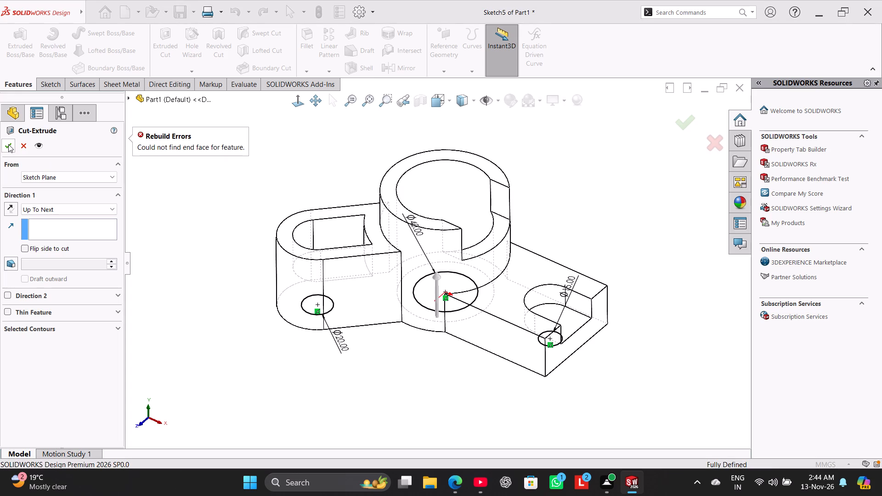
{"action": "left_click", "coordinate": [8, 144]}
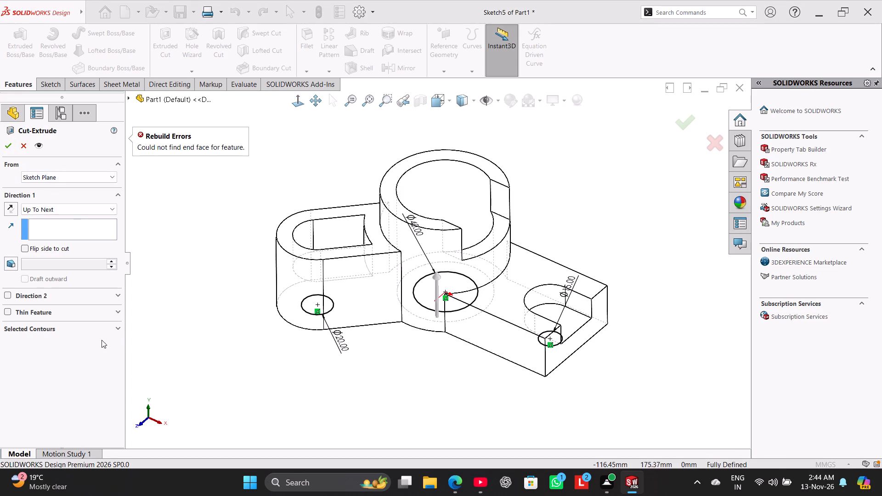
Pick the 20 mm, 40 mm and 15 mm circles as selected contours and try the Up To Next cut again.
{"action": "left_click", "coordinate": [96, 329]}
{"action": "left_click", "coordinate": [91, 343]}
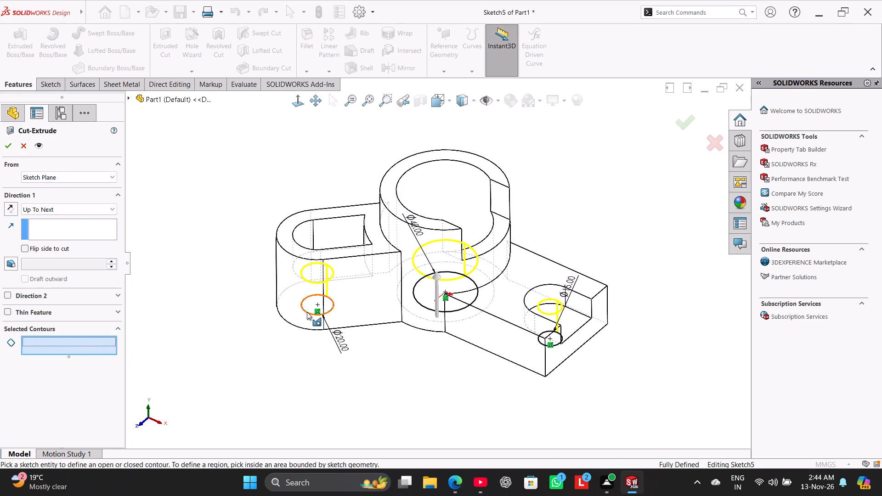
{"action": "left_click", "coordinate": [307, 312]}
{"action": "left_click", "coordinate": [449, 311]}
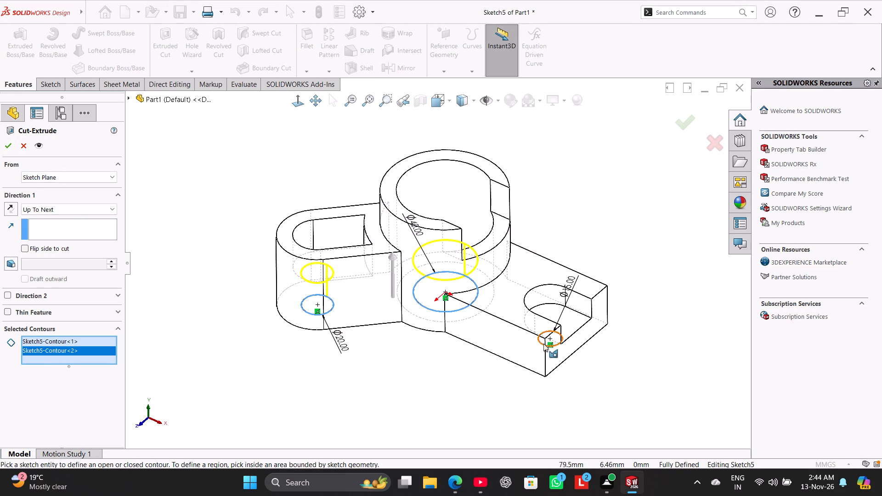
{"action": "left_click", "coordinate": [560, 343]}
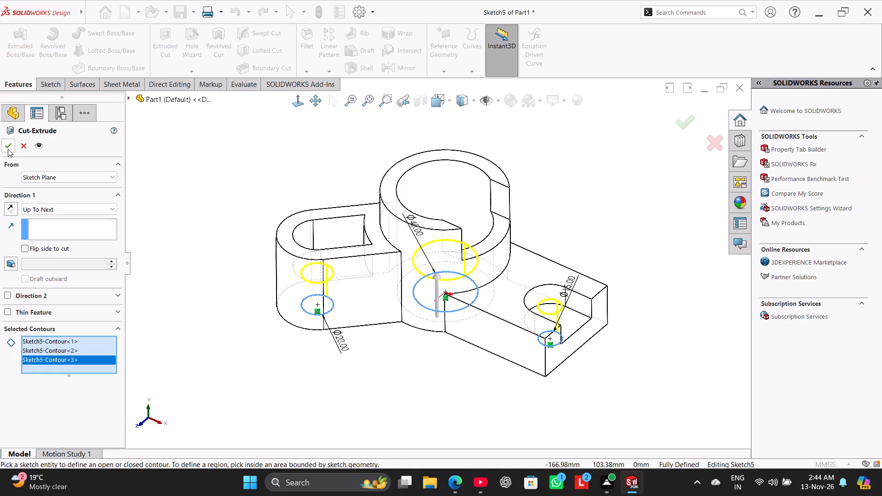
{"action": "left_click", "coordinate": [8, 149]}
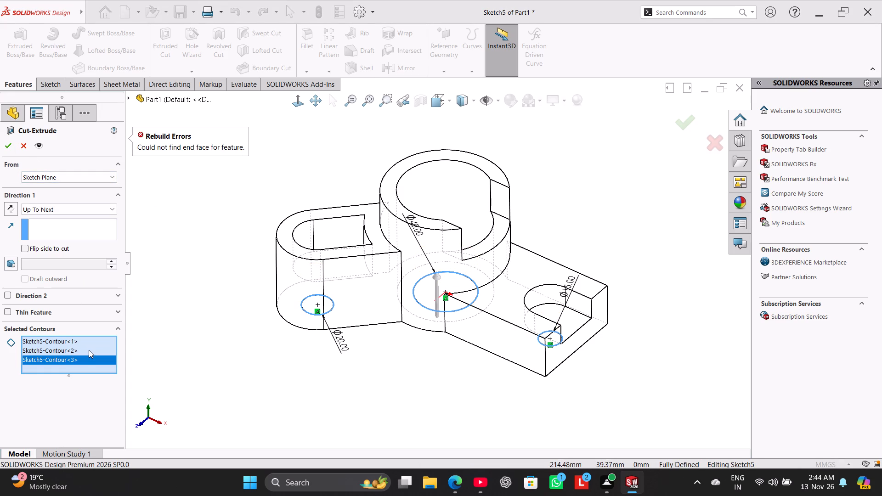
Remove the 40 mm circle from the selected contours and complete the Up To Next cut for the two arm holes.
{"action": "right_click", "coordinate": [89, 349]}
{"action": "left_click", "coordinate": [113, 372]}
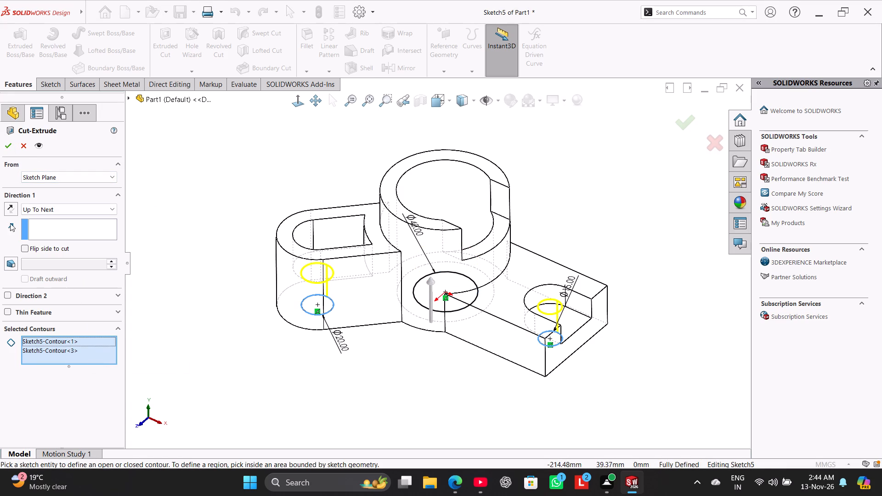
{"action": "left_click", "coordinate": [10, 147]}
{"action": "left_click", "coordinate": [152, 195]}
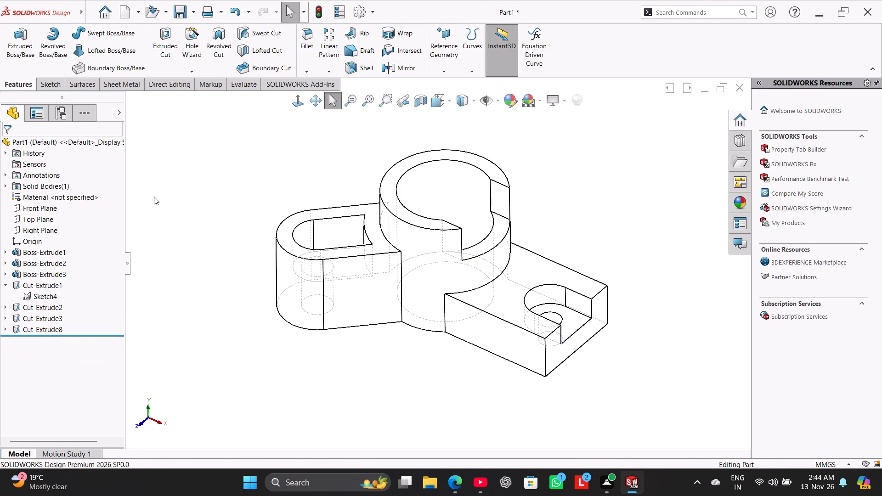
Display the part as shaded with edges and inspect the two arm holes.
{"action": "left_click", "coordinate": [476, 107]}
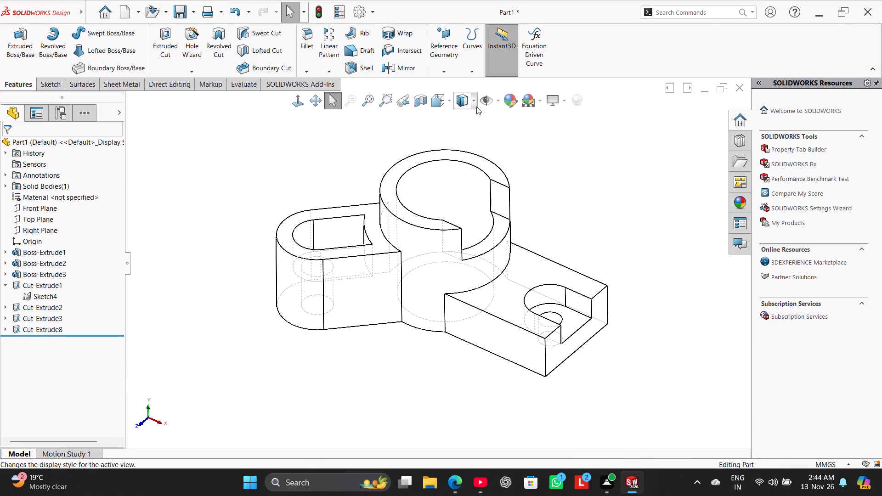
{"action": "left_click", "coordinate": [463, 121]}
{"action": "left_click", "coordinate": [227, 167]}
{"action": "middle_click_drag", "start_coordinate": [193, 149], "coordinate": [195, 187]}
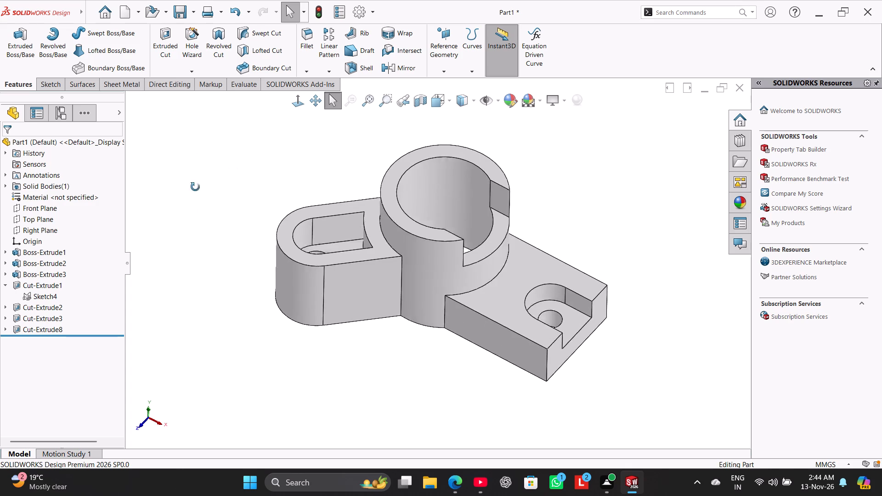
{"action": "middle_click_drag", "start_coordinate": [195, 187], "coordinate": [186, 194]}
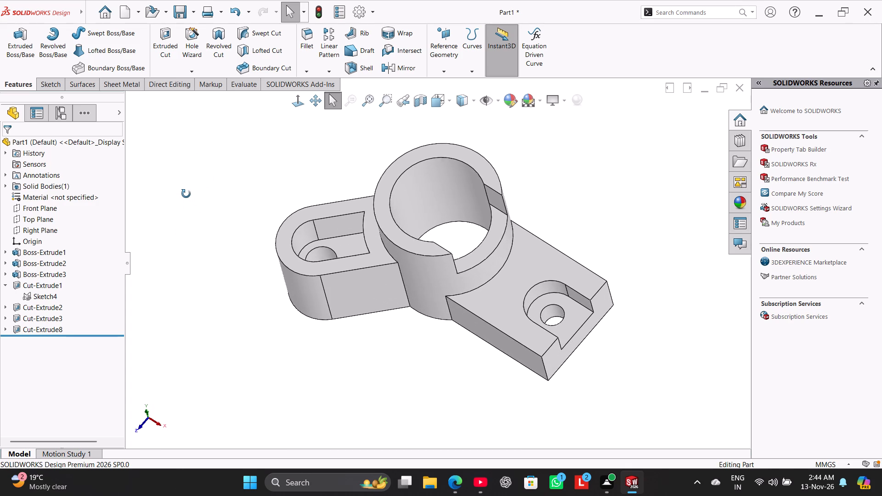
{"action": "middle_click_drag", "start_coordinate": [186, 194], "coordinate": [195, 161]}
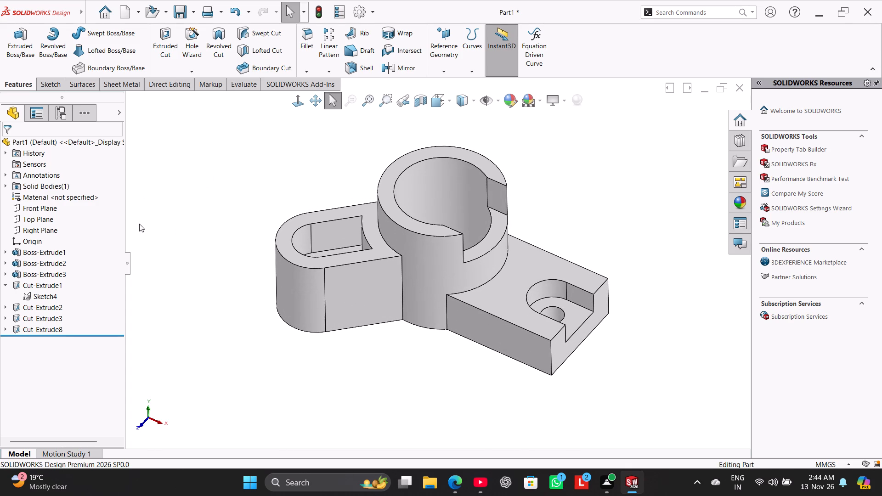
Edit the cylinder's base extrusion to use the 80 mm outer circle as its selected contour, filling the bore.
{"action": "right_click", "coordinate": [44, 249]}
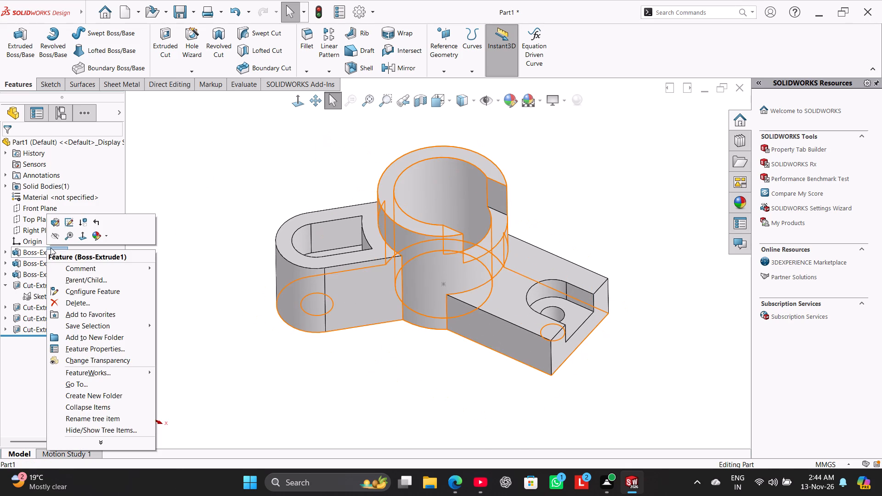
{"action": "left_click", "coordinate": [58, 226]}
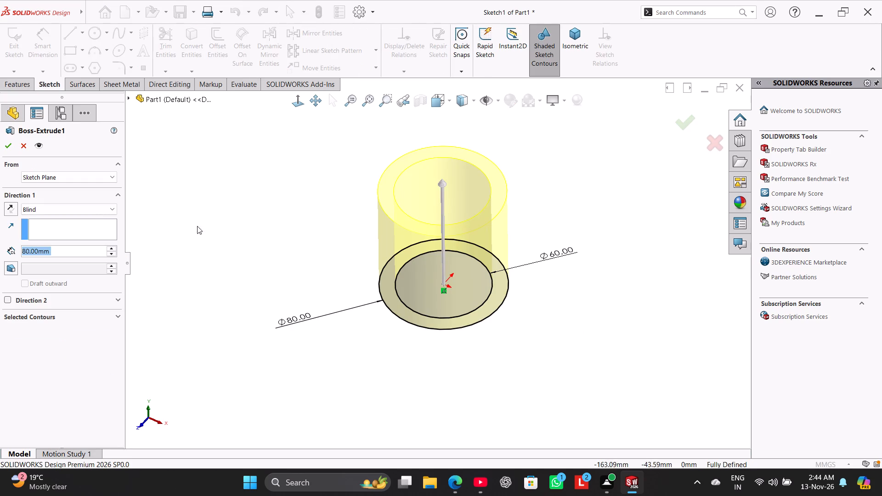
{"action": "left_click", "coordinate": [73, 318]}
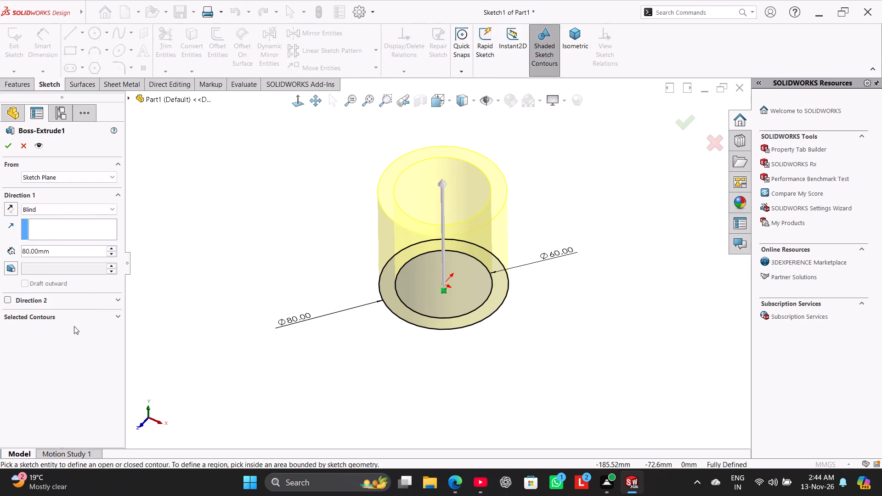
{"action": "left_click", "coordinate": [74, 326]}
{"action": "left_click", "coordinate": [413, 325]}
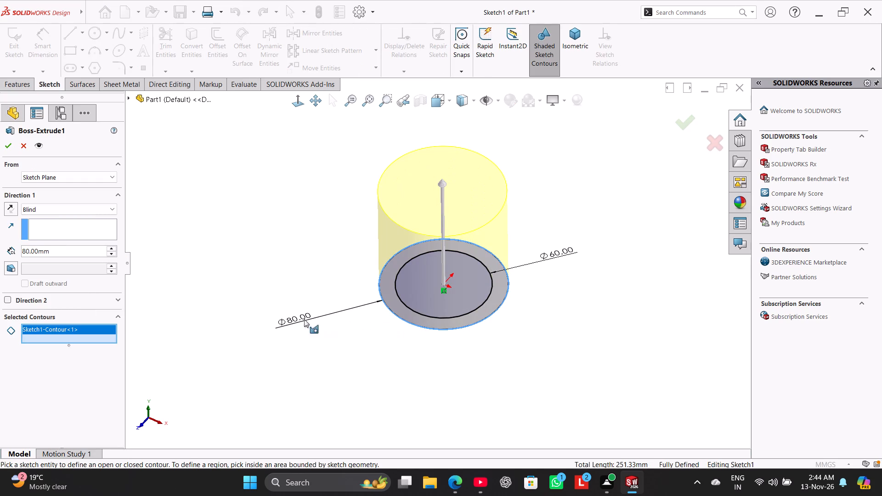
{"action": "left_click", "coordinate": [7, 149]}
{"action": "left_click", "coordinate": [188, 188]}
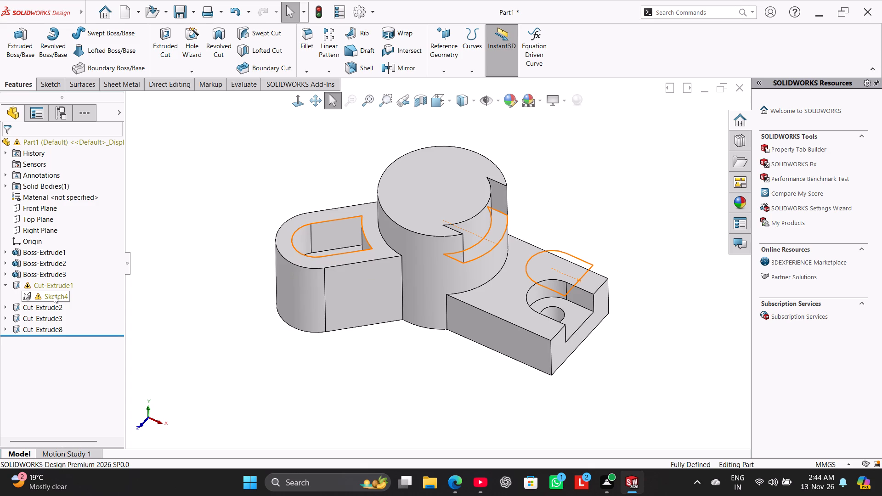
{"action": "left_click", "coordinate": [199, 218]}
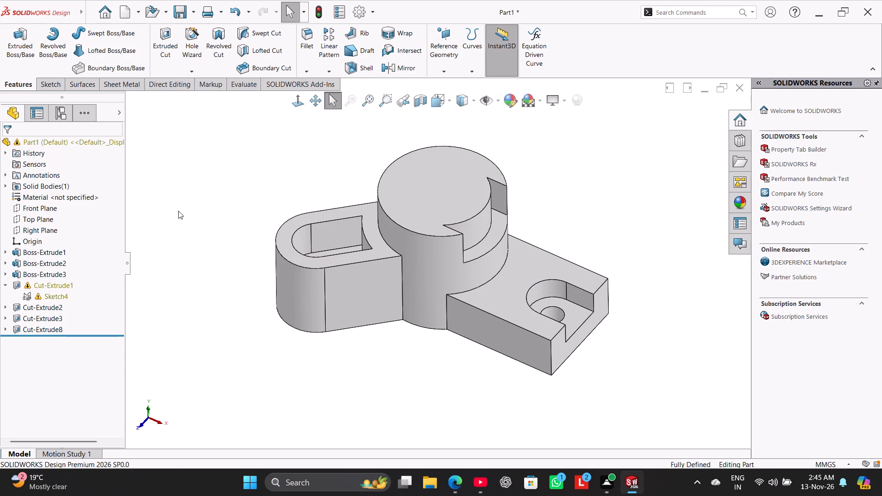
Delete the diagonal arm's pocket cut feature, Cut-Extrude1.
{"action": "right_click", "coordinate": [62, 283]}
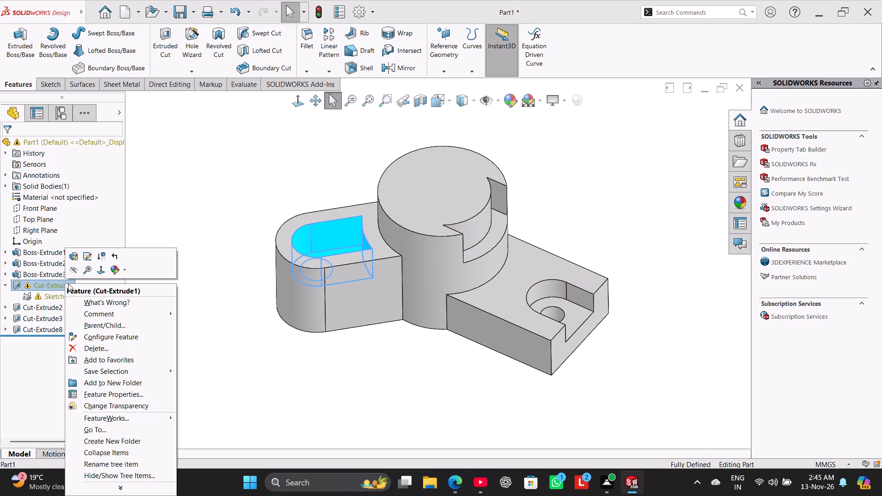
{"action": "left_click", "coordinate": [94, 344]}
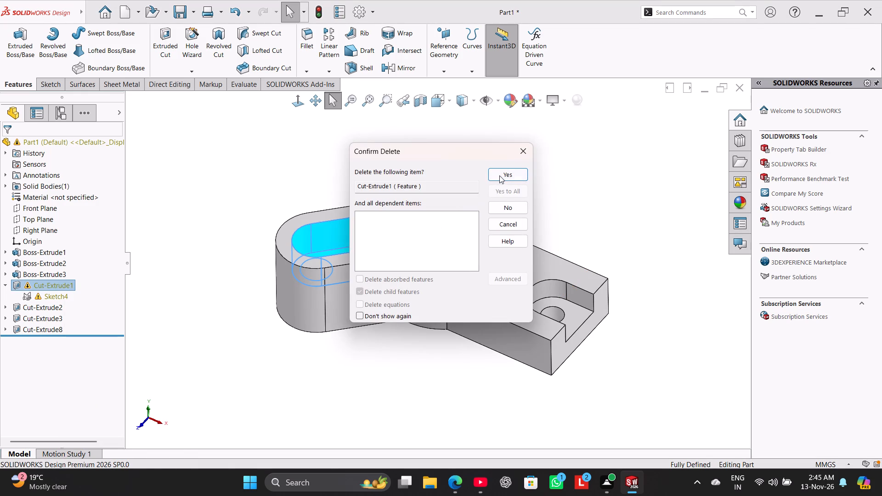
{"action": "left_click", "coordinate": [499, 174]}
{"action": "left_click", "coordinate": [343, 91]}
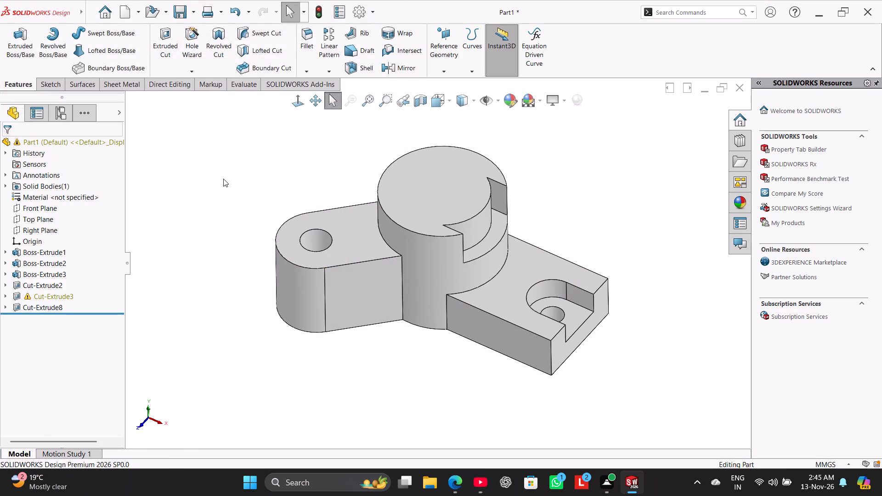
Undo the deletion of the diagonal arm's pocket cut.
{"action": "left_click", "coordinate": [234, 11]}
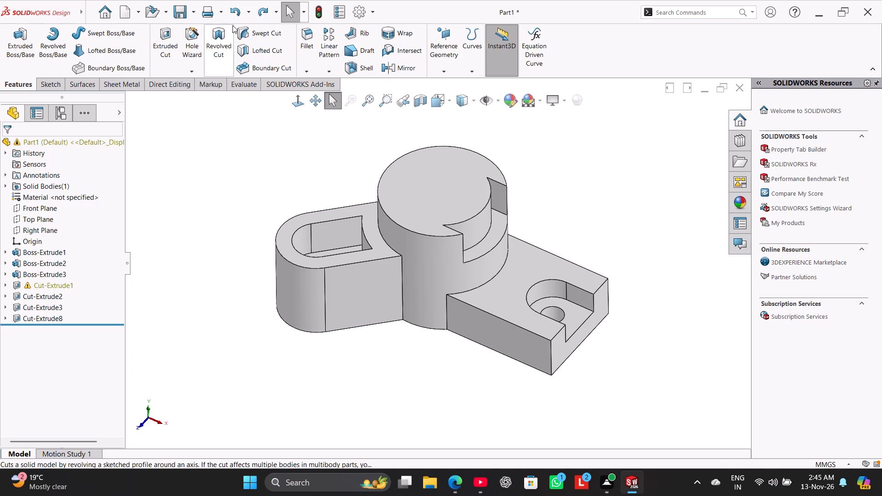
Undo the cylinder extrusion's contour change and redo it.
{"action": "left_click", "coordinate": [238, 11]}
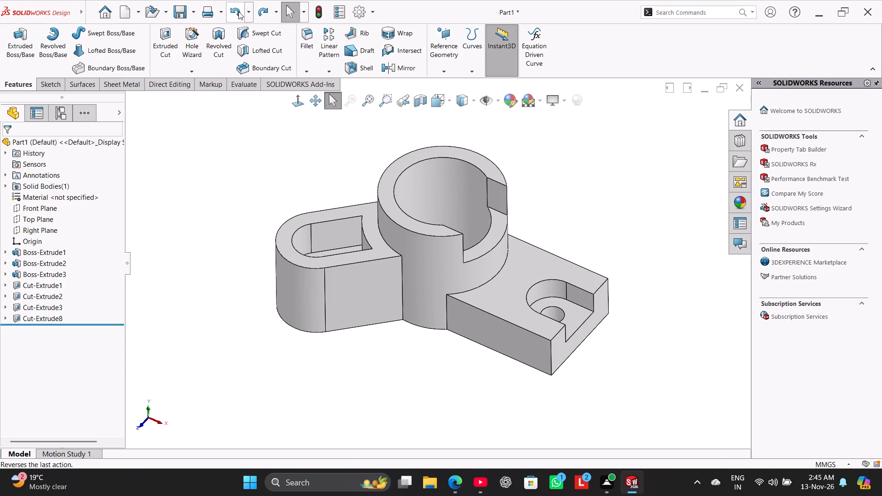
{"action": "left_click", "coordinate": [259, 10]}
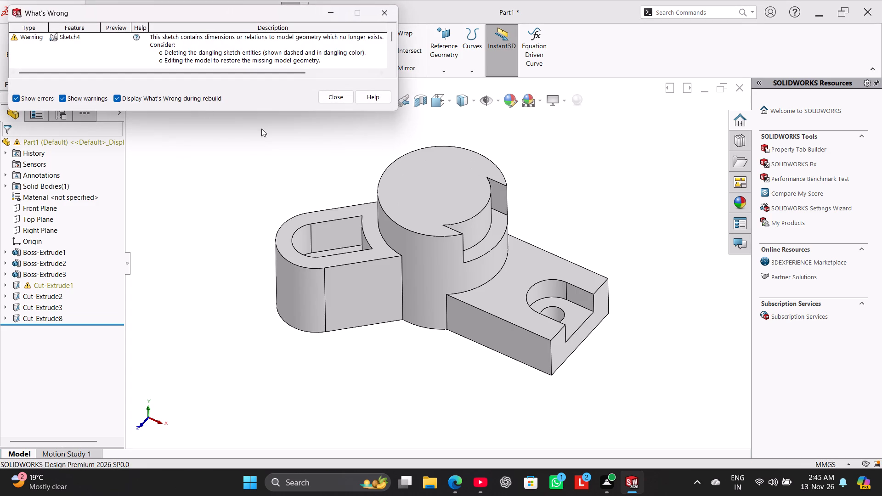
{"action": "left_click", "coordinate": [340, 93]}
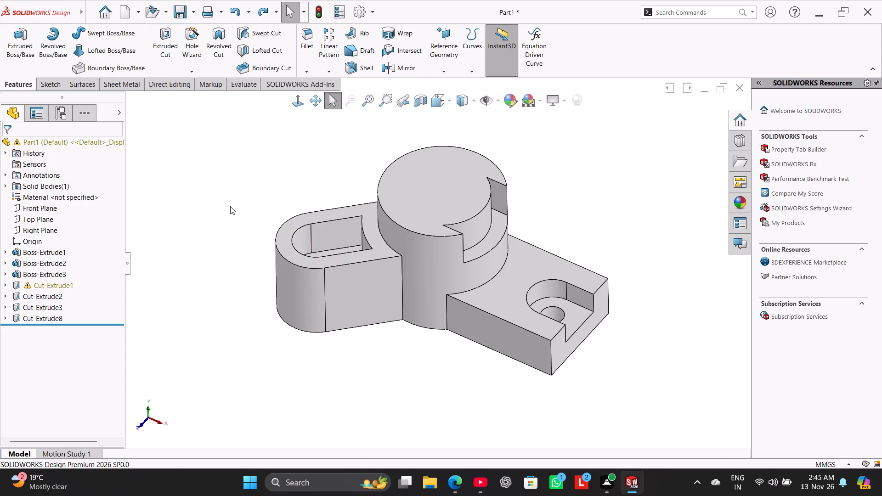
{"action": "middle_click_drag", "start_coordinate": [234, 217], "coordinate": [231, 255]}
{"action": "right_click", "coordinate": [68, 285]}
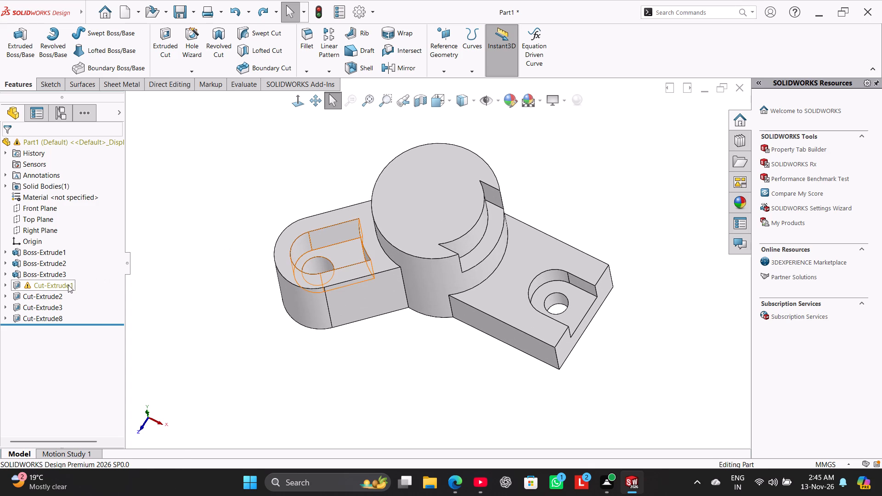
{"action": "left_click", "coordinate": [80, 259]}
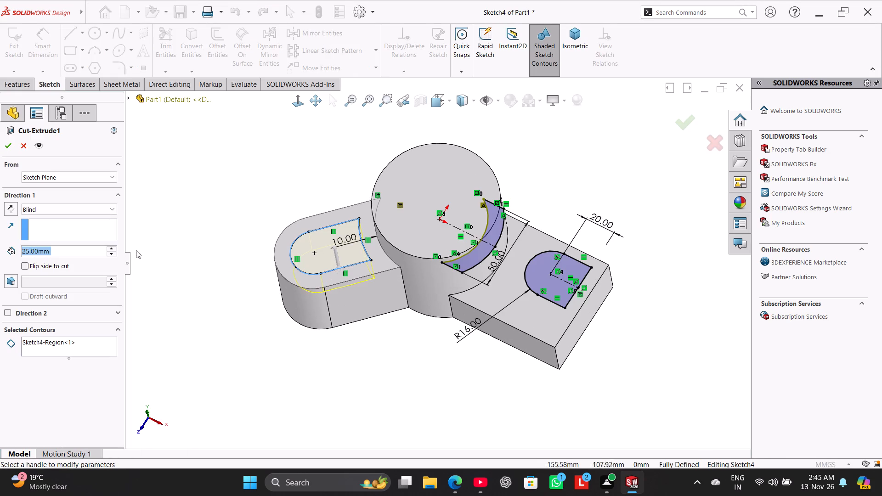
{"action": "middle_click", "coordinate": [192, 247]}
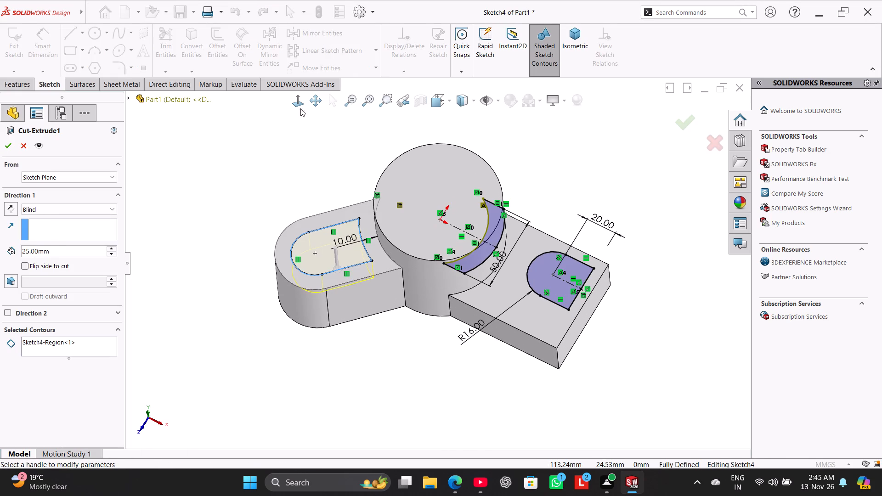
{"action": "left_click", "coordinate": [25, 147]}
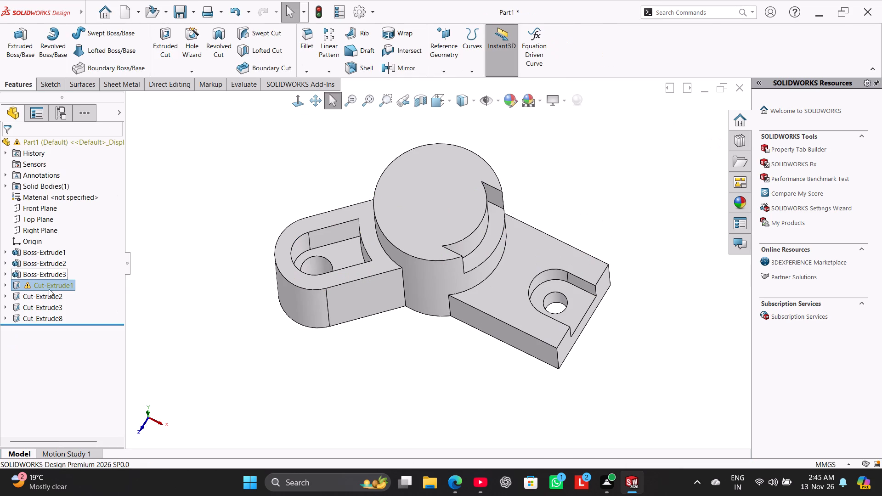
Examine the sketch behind the diagonal arm's pocket cut, then exit it without edits.
{"action": "right_click", "coordinate": [53, 286]}
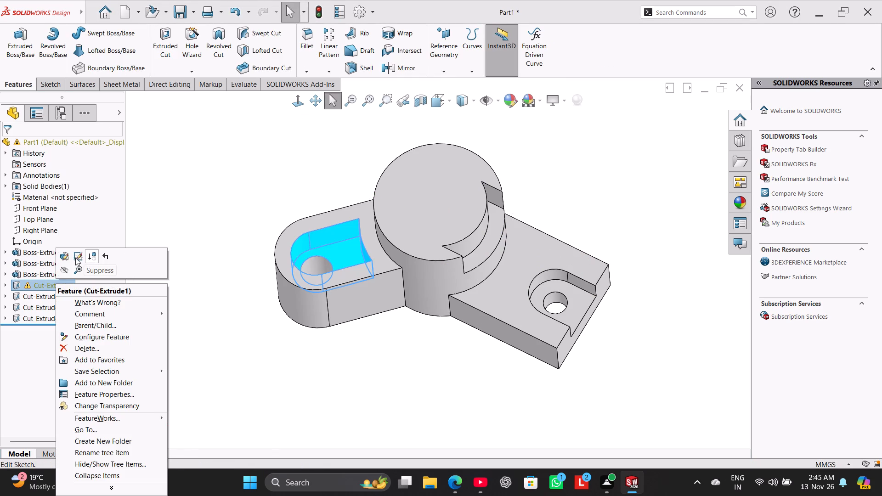
{"action": "left_click", "coordinate": [75, 258]}
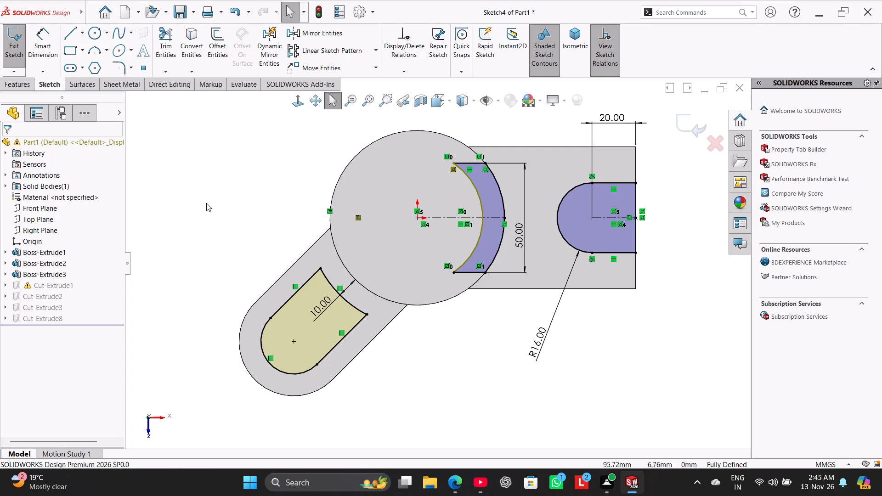
{"action": "right_click_drag", "start_coordinate": [205, 203], "coordinate": [269, 158]}
{"action": "left_click", "coordinate": [337, 93]}
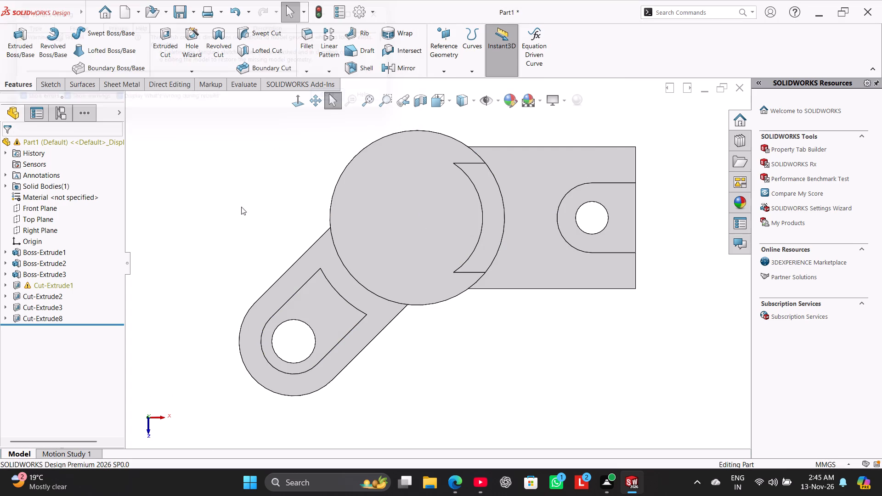
Cut the cylinder's bore using the base sketch's inner circle, starting from the top face and running downward to a 64 mm blind depth.
{"action": "right_click_drag", "start_coordinate": [238, 210], "coordinate": [293, 167]}
{"action": "left_click", "coordinate": [205, 196]}
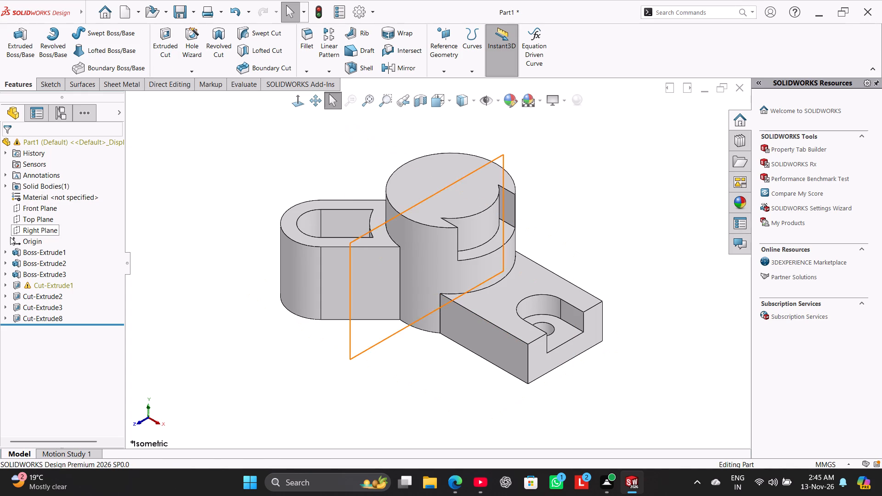
{"action": "left_click", "coordinate": [8, 251]}
{"action": "left_click", "coordinate": [23, 262]}
{"action": "left_click", "coordinate": [155, 53]}
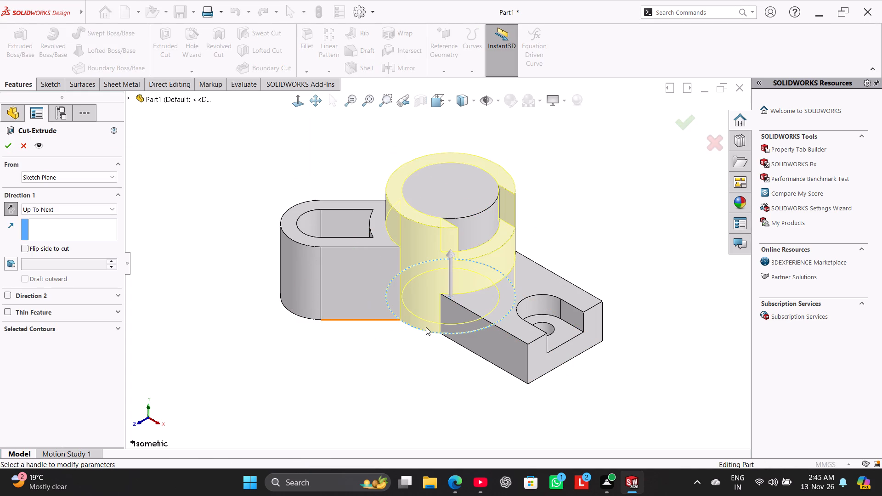
{"action": "left_click", "coordinate": [86, 328]}
{"action": "right_click", "coordinate": [86, 347]}
{"action": "left_click", "coordinate": [99, 352]}
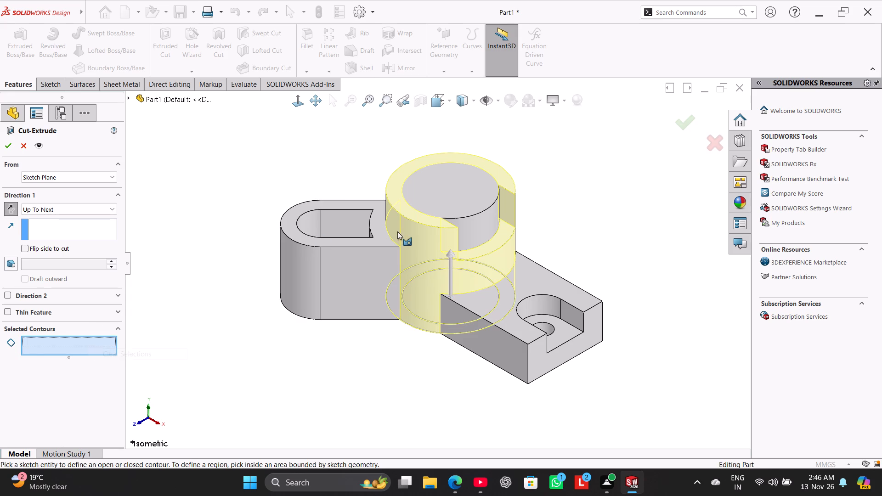
{"action": "left_click", "coordinate": [437, 324]}
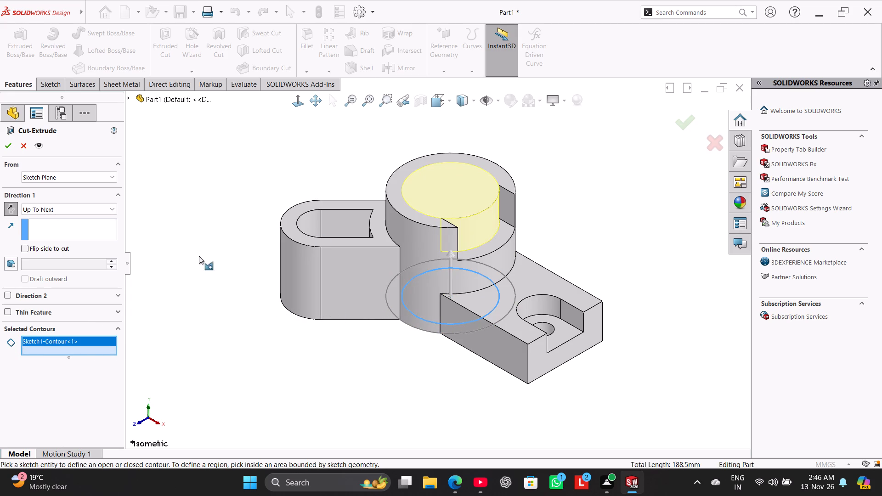
{"action": "left_click", "coordinate": [79, 178]}
{"action": "left_click", "coordinate": [85, 198]}
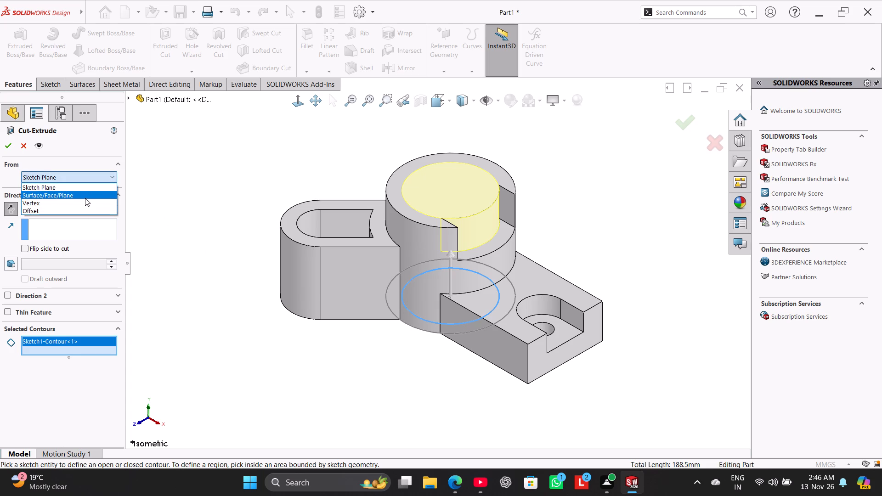
{"action": "left_click", "coordinate": [443, 187]}
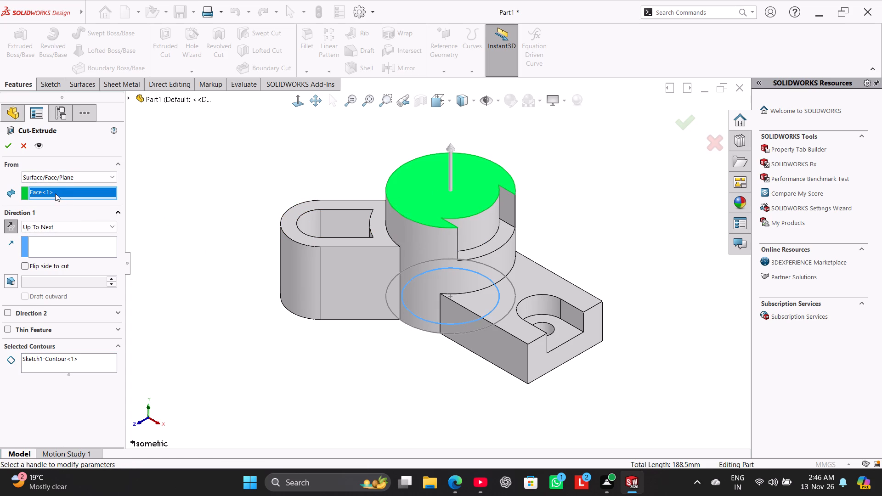
{"action": "left_click", "coordinate": [14, 225]}
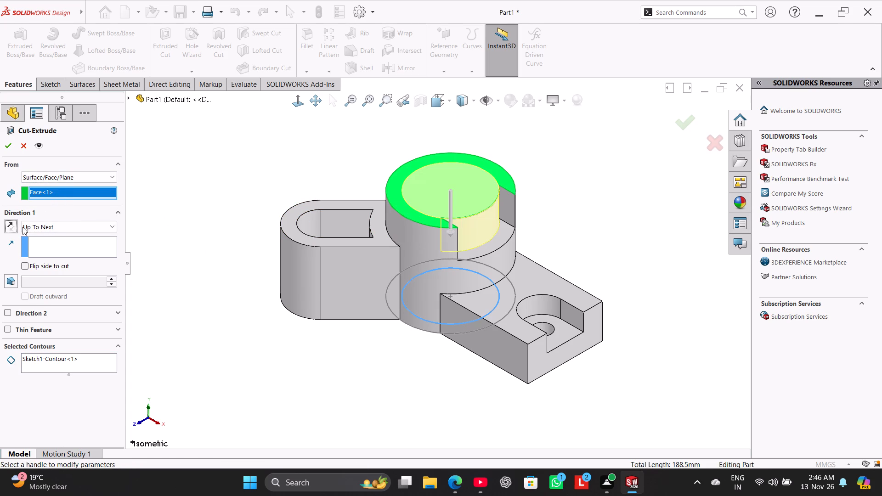
{"action": "left_click", "coordinate": [68, 231]}
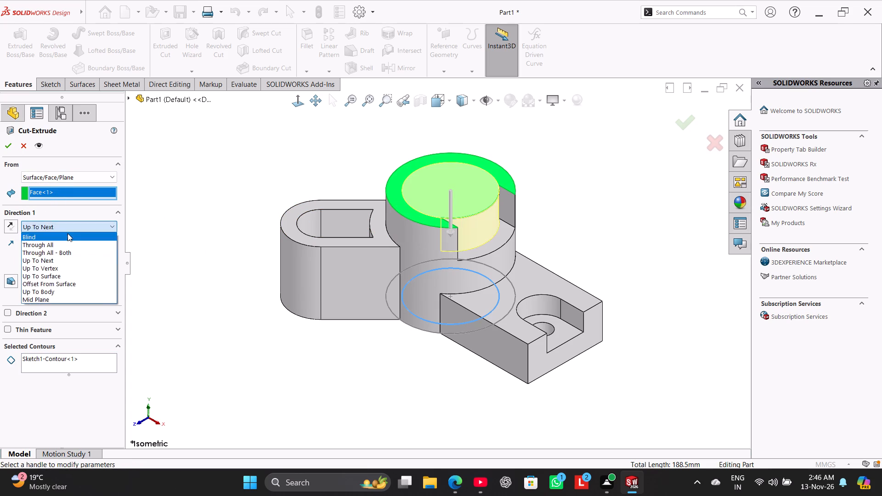
{"action": "left_click", "coordinate": [68, 233]}
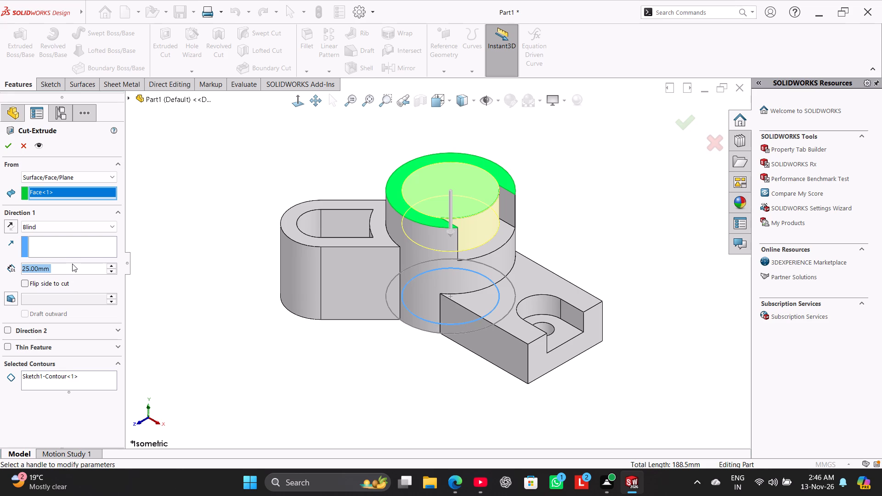
{"action": "type", "text": "64"}
{"action": "key", "text": "Return"}
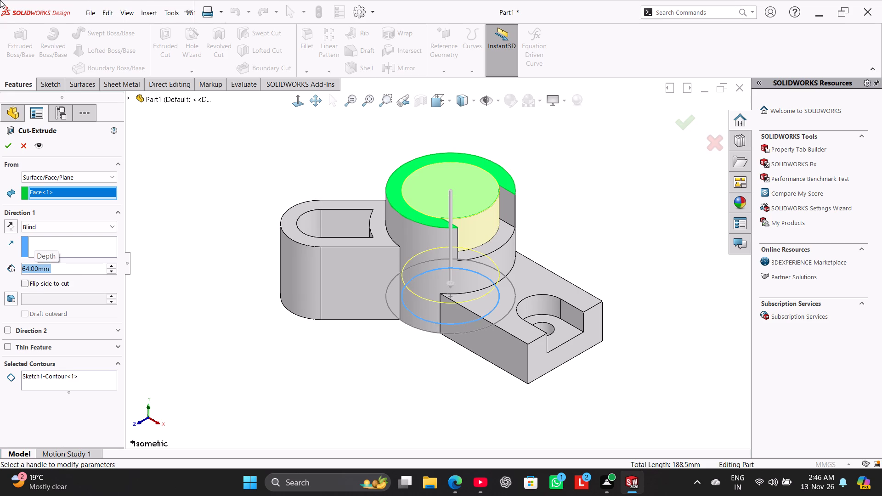
{"action": "left_click", "coordinate": [9, 144]}
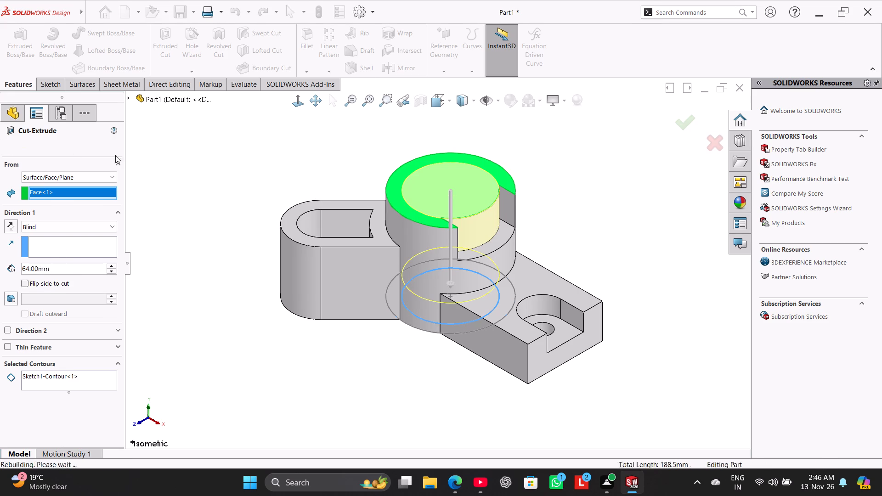
{"action": "left_click", "coordinate": [208, 156]}
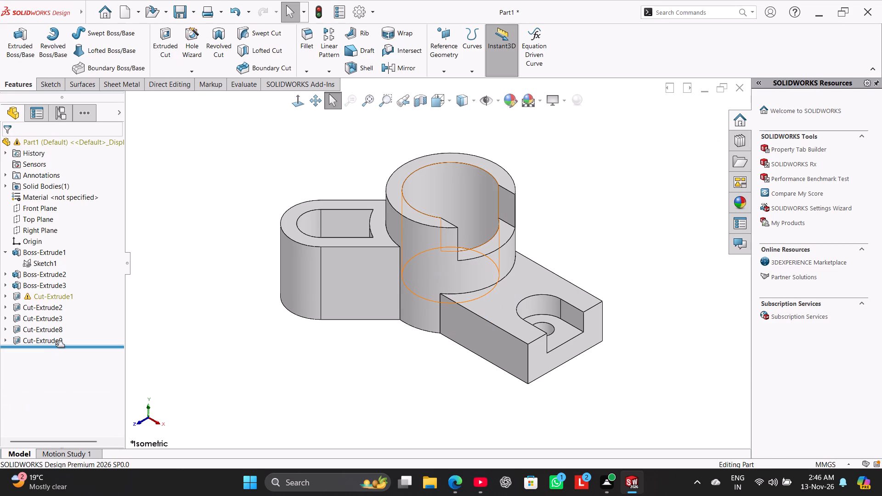
Reorder the new bore cut so it comes before the arm-hole cut, Cut-Extrude8, in the feature order.
{"action": "left_click_drag", "start_coordinate": [59, 339], "coordinate": [65, 332]}
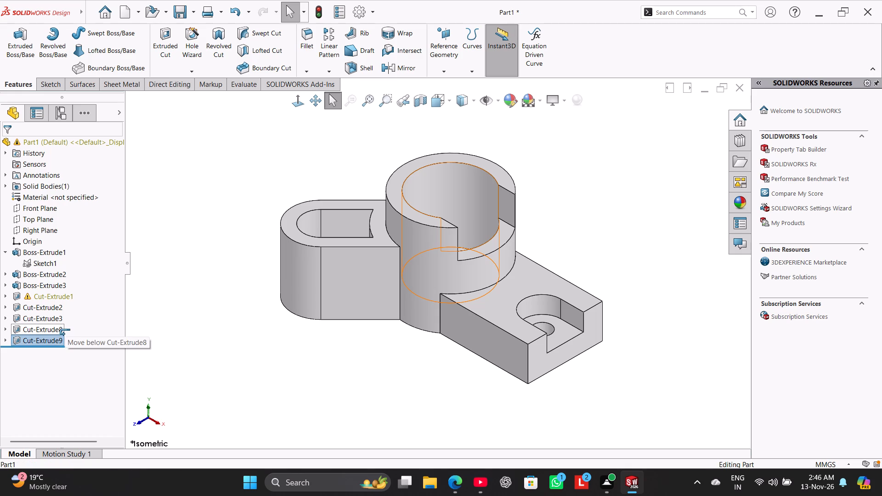
{"action": "left_click_drag", "start_coordinate": [65, 332], "coordinate": [67, 327]}
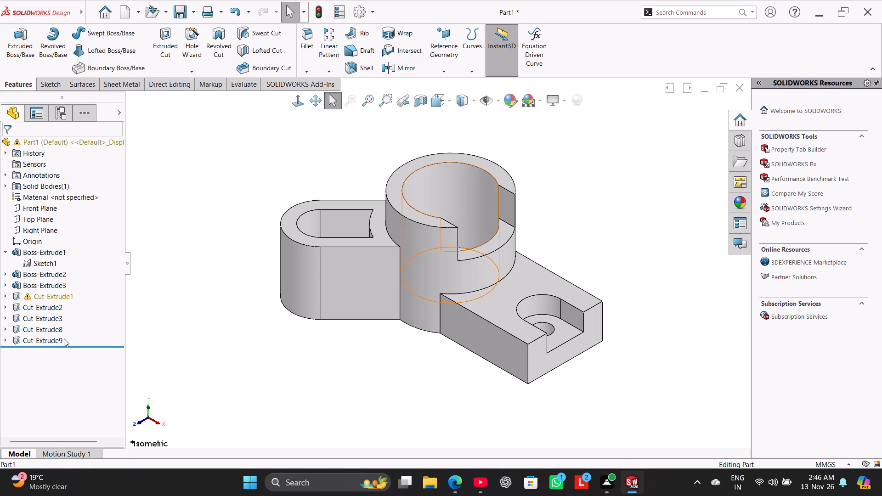
{"action": "left_click_drag", "start_coordinate": [61, 338], "coordinate": [67, 323]}
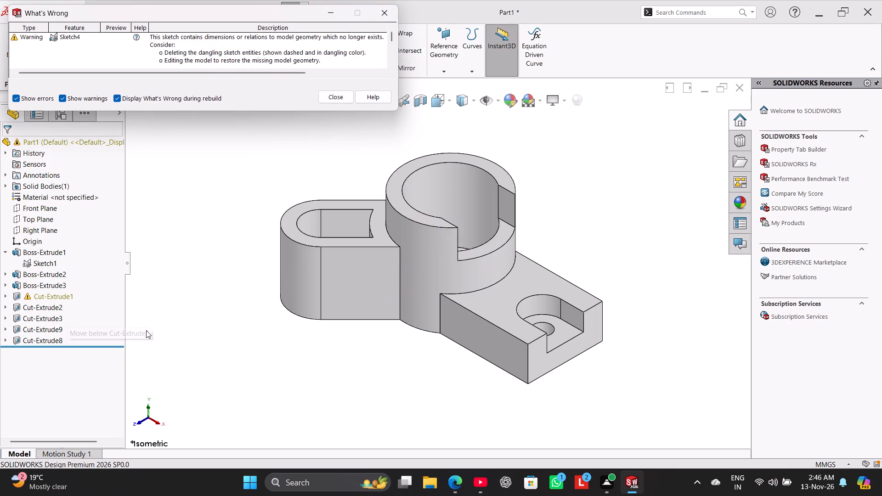
{"action": "left_click", "coordinate": [338, 100]}
Edit Cut-Extrude8 to include the 40 mm circle at the cylinder's centre among its selected contours.
{"action": "middle_click_drag", "start_coordinate": [222, 272], "coordinate": [257, 201]}
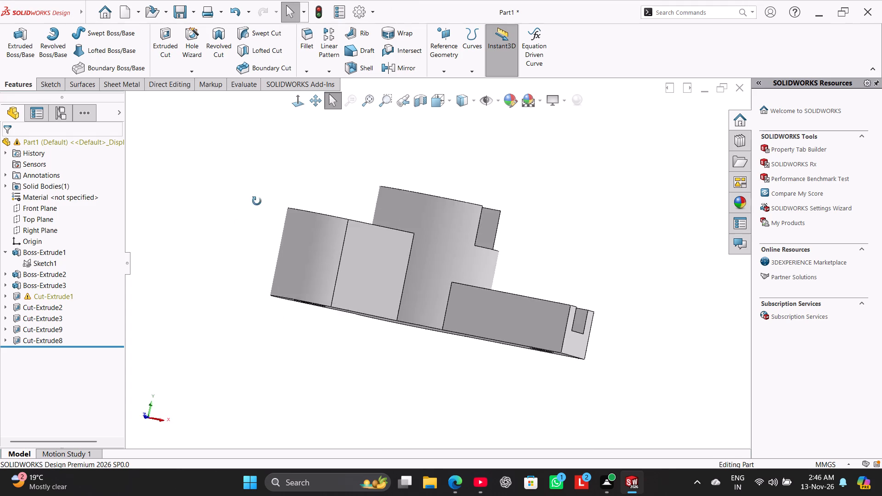
{"action": "middle_click_drag", "start_coordinate": [257, 201], "coordinate": [213, 302]}
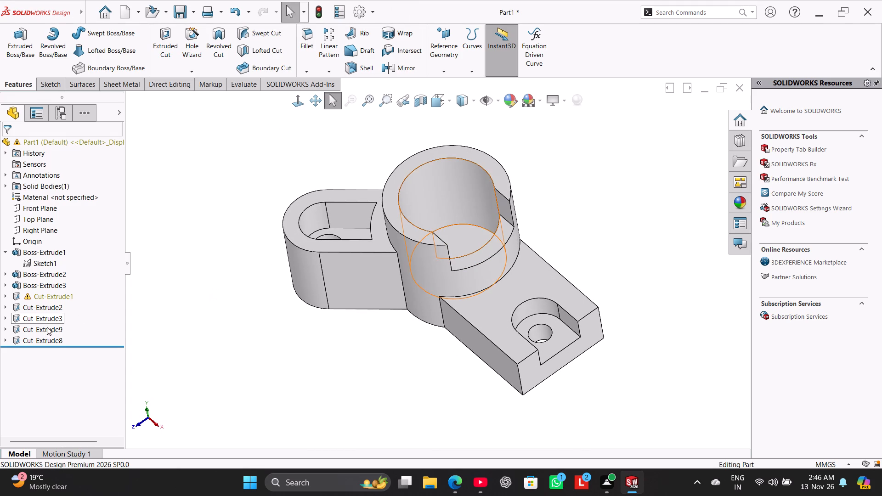
{"action": "right_click", "coordinate": [57, 340]}
{"action": "left_click", "coordinate": [72, 270]}
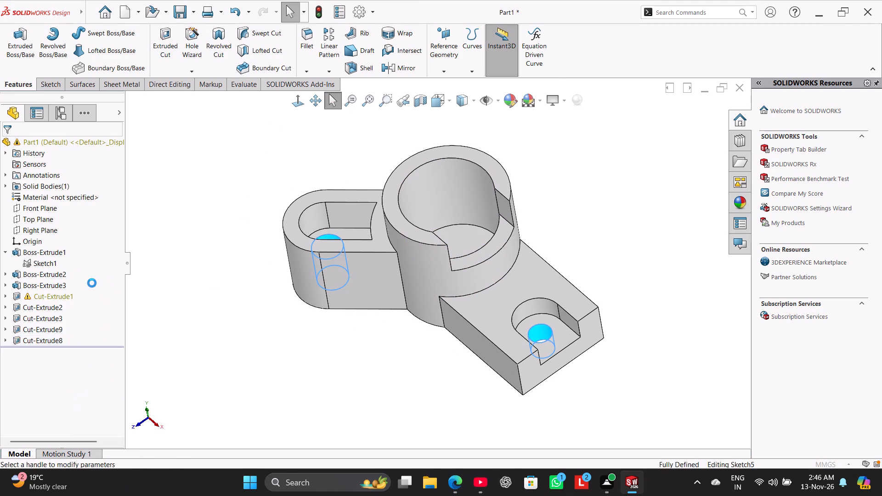
{"action": "middle_click_drag", "start_coordinate": [198, 338], "coordinate": [207, 316]}
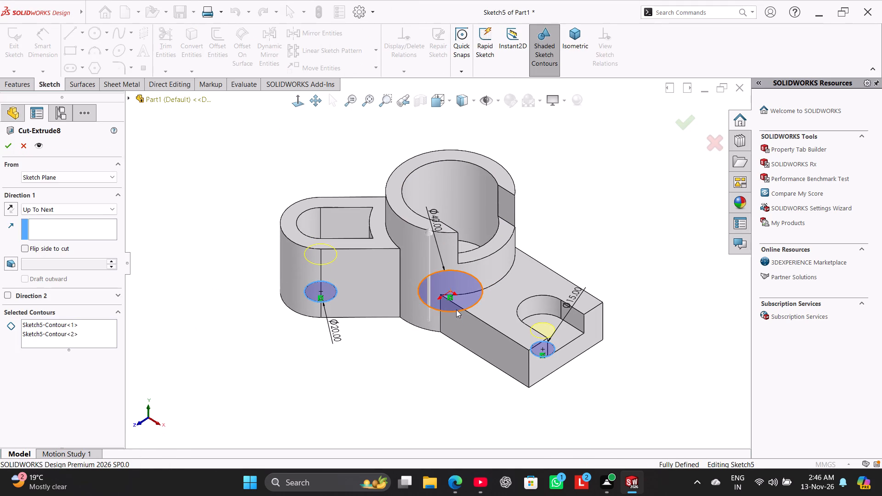
{"action": "left_click", "coordinate": [456, 310]}
{"action": "middle_click_drag", "start_coordinate": [347, 364], "coordinate": [336, 416]}
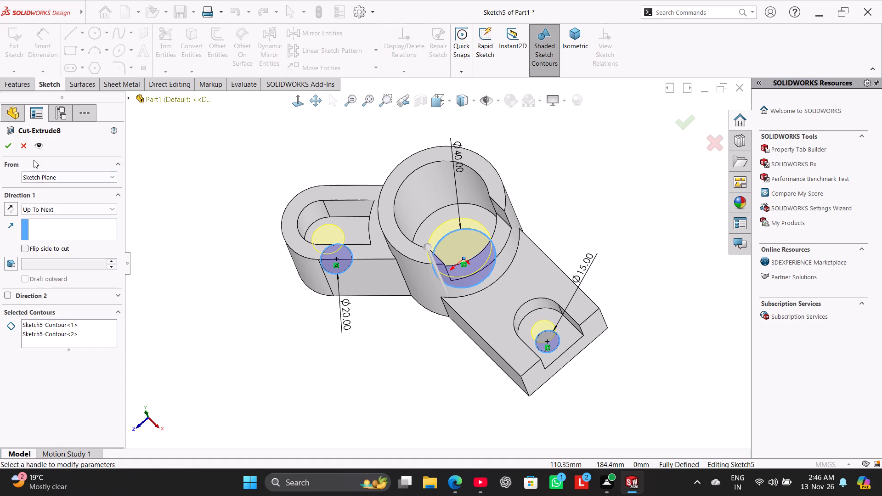
{"action": "left_click", "coordinate": [10, 146]}
{"action": "left_click", "coordinate": [161, 188]}
Inspect the stepped bore from several angles and in a temporary section view on the Front Plane.
{"action": "middle_click_drag", "start_coordinate": [184, 220], "coordinate": [200, 253]}
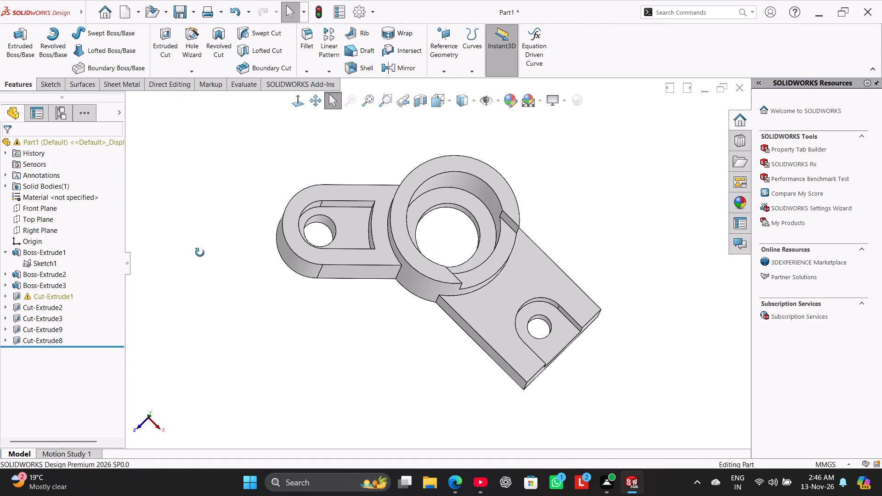
{"action": "middle_click_drag", "start_coordinate": [200, 253], "coordinate": [208, 233]}
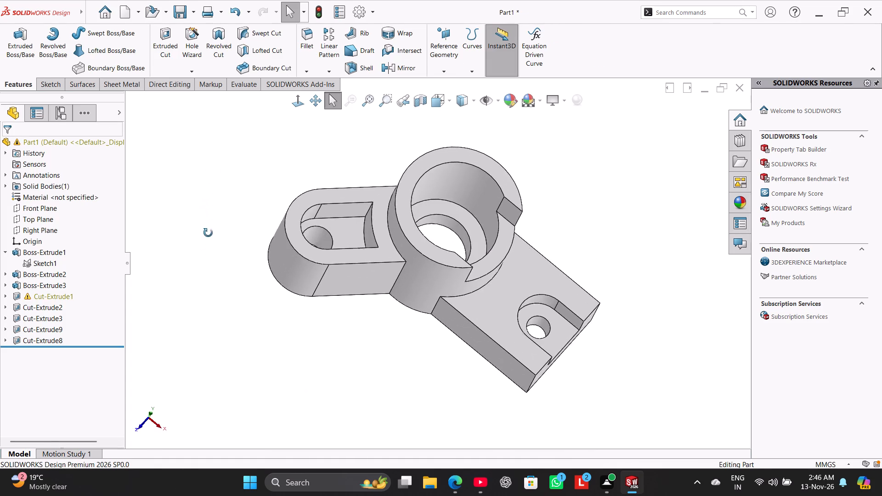
{"action": "middle_click_drag", "start_coordinate": [208, 233], "coordinate": [176, 192]}
{"action": "left_click", "coordinate": [423, 98]}
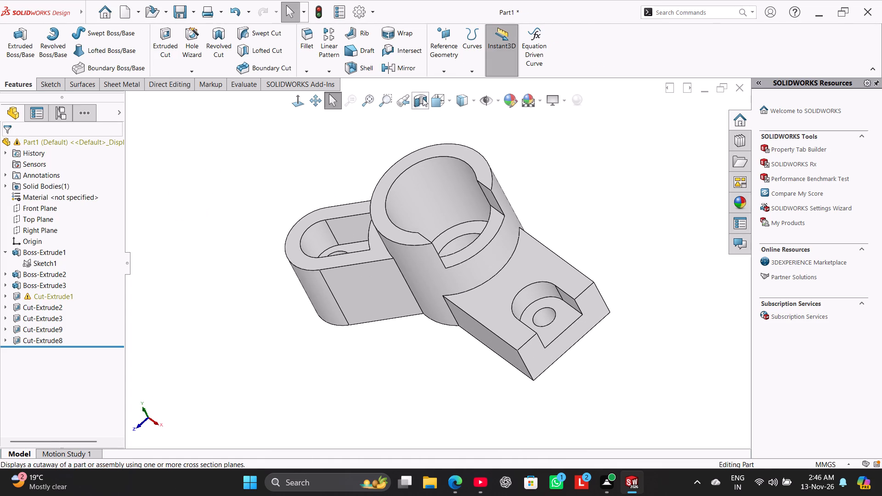
{"action": "left_click", "coordinate": [298, 101]}
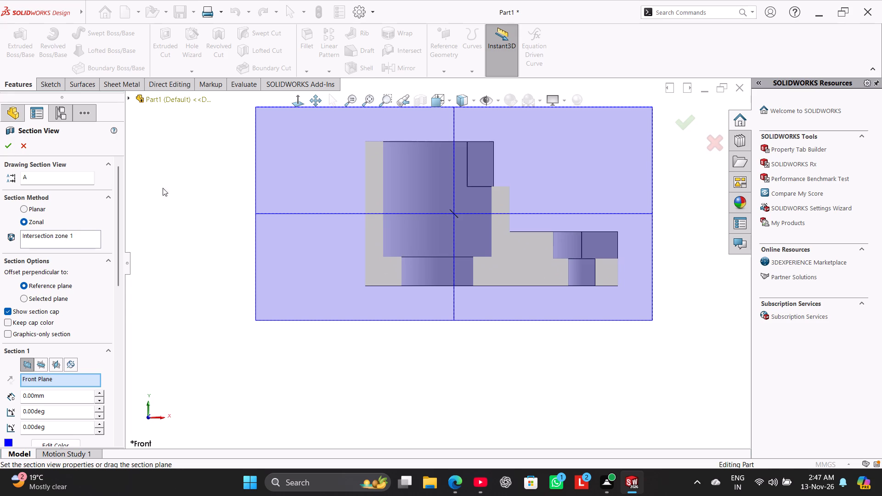
{"action": "left_click", "coordinate": [26, 146]}
Edit the sketch behind Cut-Extrude1 and delete the dangling relation on the inner arc of the cylinder's notch profile.
{"action": "right_click_drag", "start_coordinate": [216, 237], "coordinate": [355, 163]}
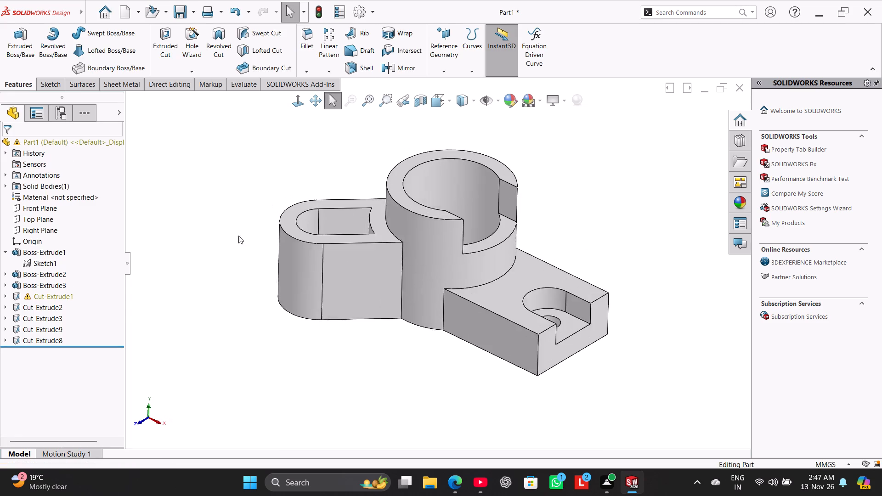
{"action": "left_click", "coordinate": [220, 244]}
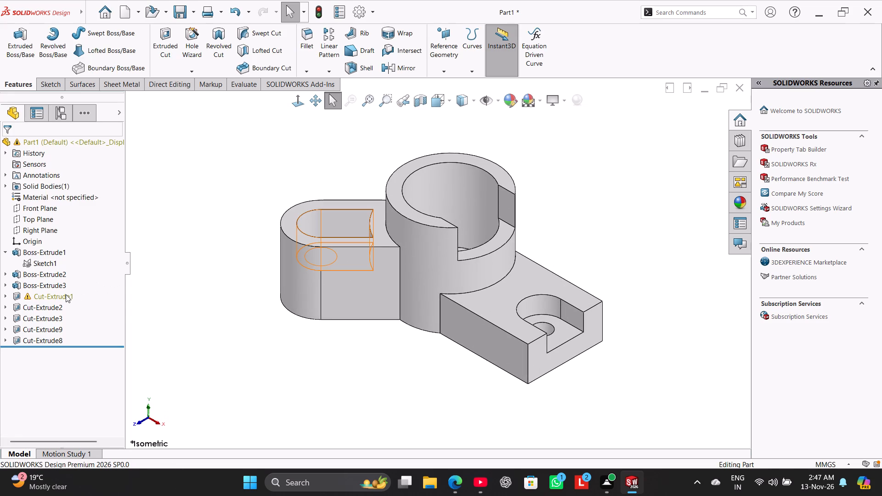
{"action": "right_click", "coordinate": [66, 294]}
{"action": "left_click", "coordinate": [92, 254]}
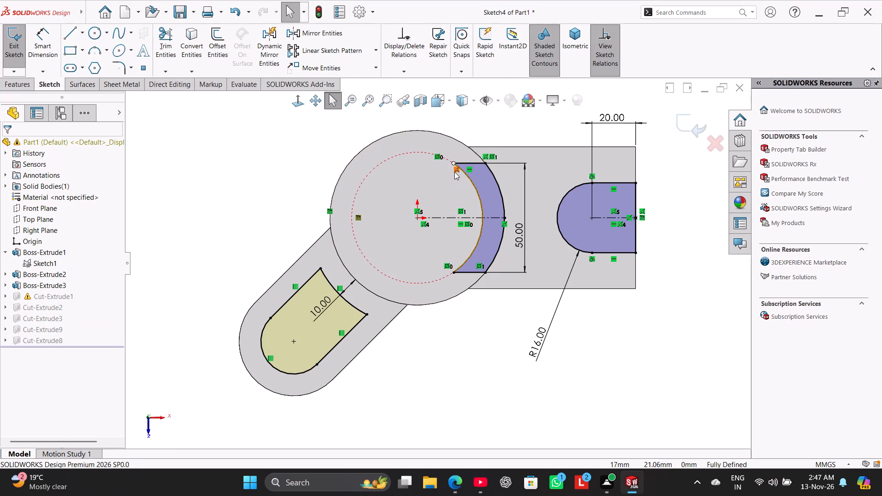
{"action": "right_click", "coordinate": [454, 172]}
{"action": "left_click", "coordinate": [483, 281]}
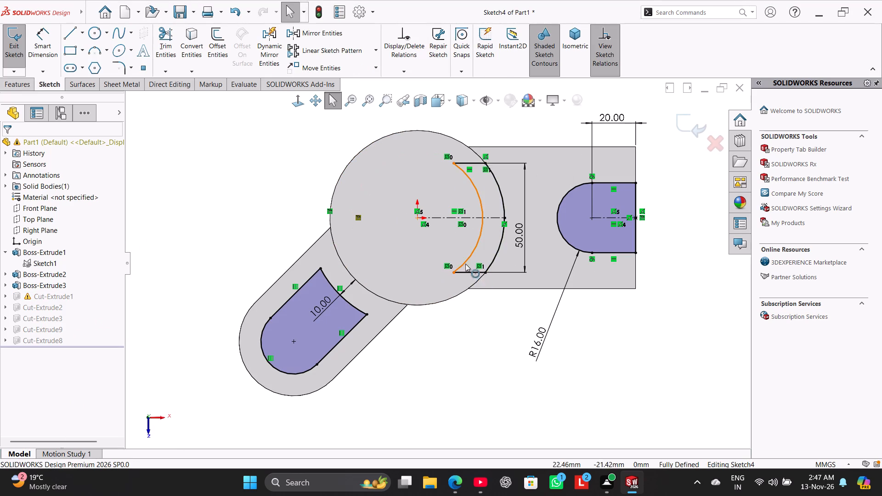
Delete the remaining dangling relation attached to the inner arc of the cylinder's notch profile.
{"action": "right_click", "coordinate": [360, 217]}
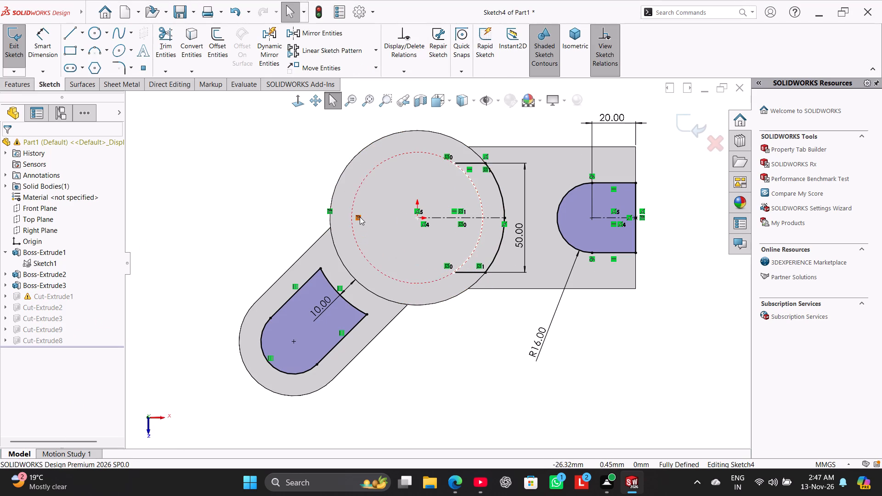
{"action": "left_click", "coordinate": [414, 329]}
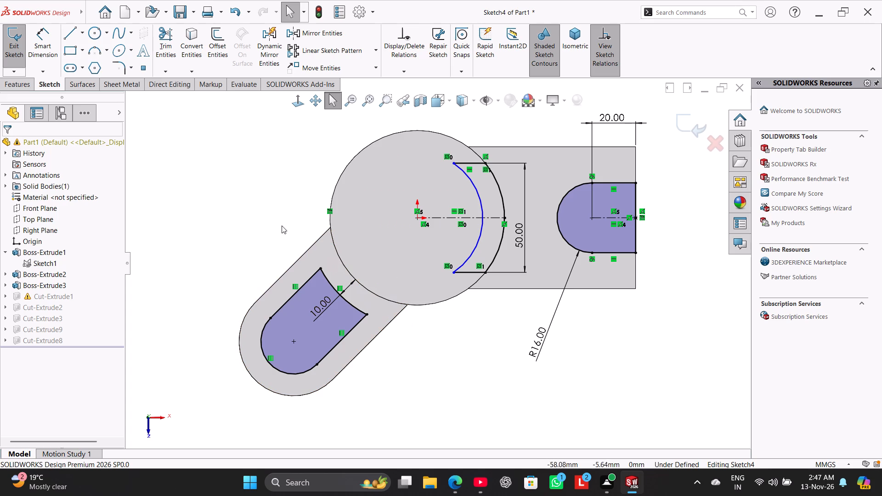
{"action": "left_click", "coordinate": [249, 176]}
Dimension the notch profile's inner arc with a 30 mm radius and exit the sketch to rebuild the part.
{"action": "left_click", "coordinate": [35, 47]}
{"action": "left_click", "coordinate": [481, 193]}
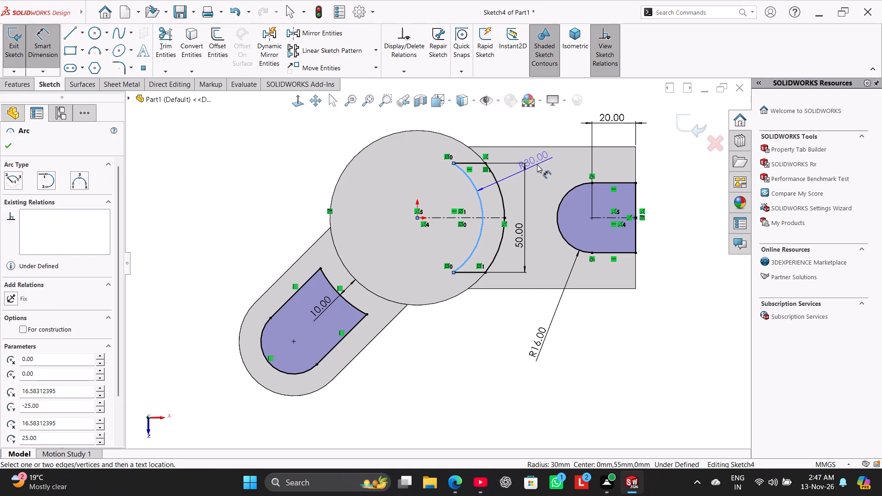
{"action": "left_click", "coordinate": [544, 166]}
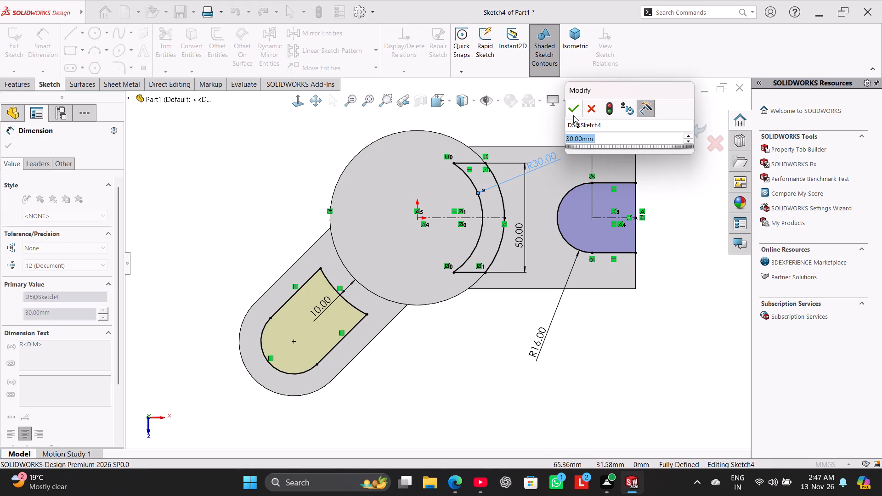
{"action": "left_click", "coordinate": [573, 115]}
{"action": "right_click", "coordinate": [461, 346]}
{"action": "left_click", "coordinate": [496, 374]}
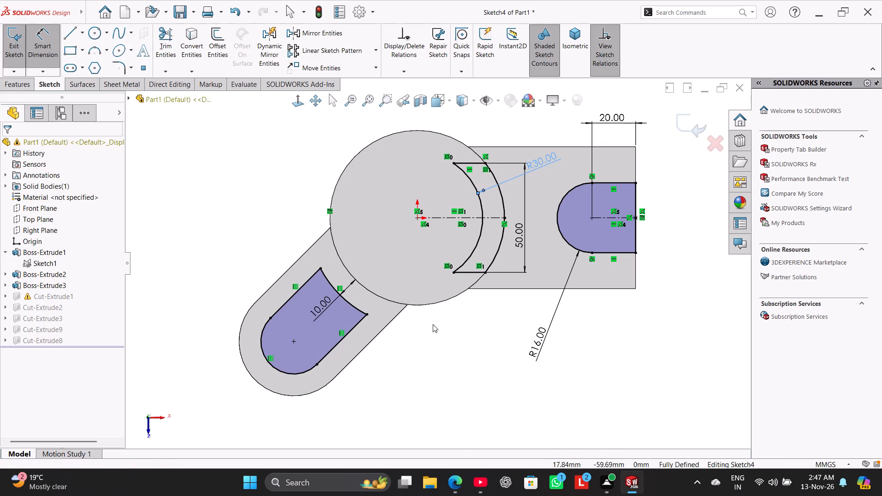
{"action": "left_click", "coordinate": [15, 45]}
Inspect the rebuilt part's stepped bore, notch and both arms from several angles, ending in the isometric view.
{"action": "right_click_drag", "start_coordinate": [198, 203], "coordinate": [208, 191]}
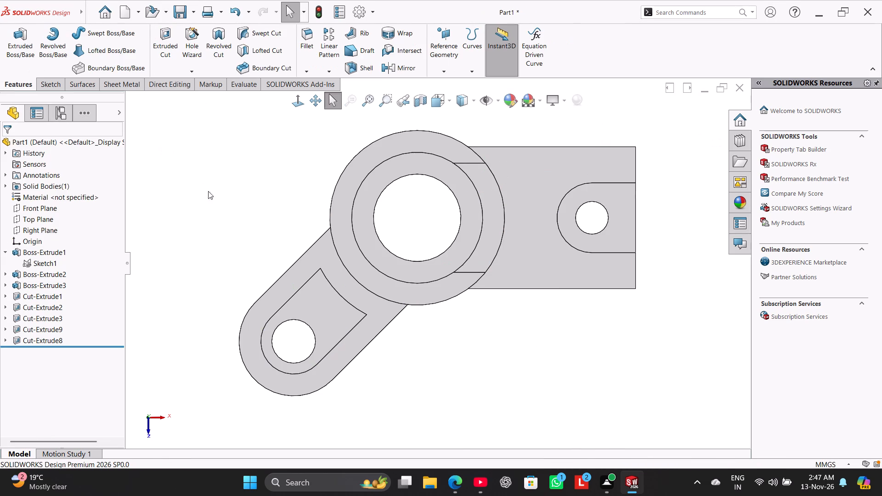
{"action": "right_click_drag", "start_coordinate": [208, 191], "coordinate": [301, 117]}
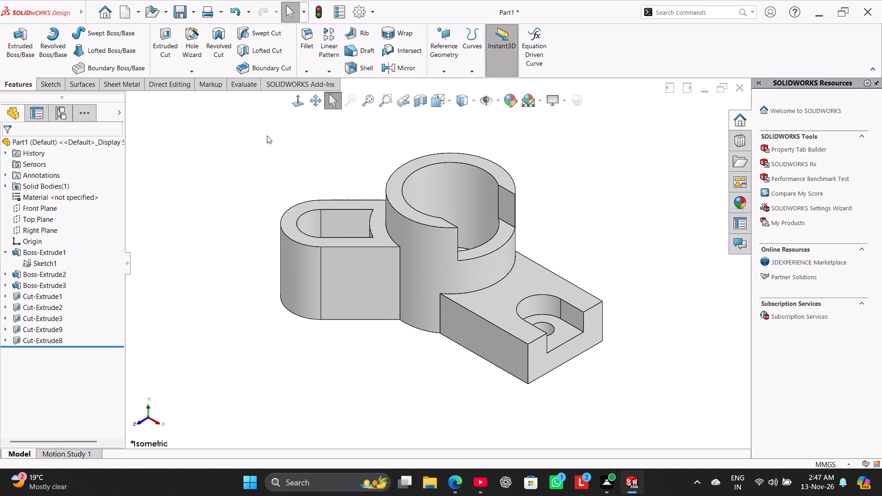
{"action": "left_click", "coordinate": [9, 253]}
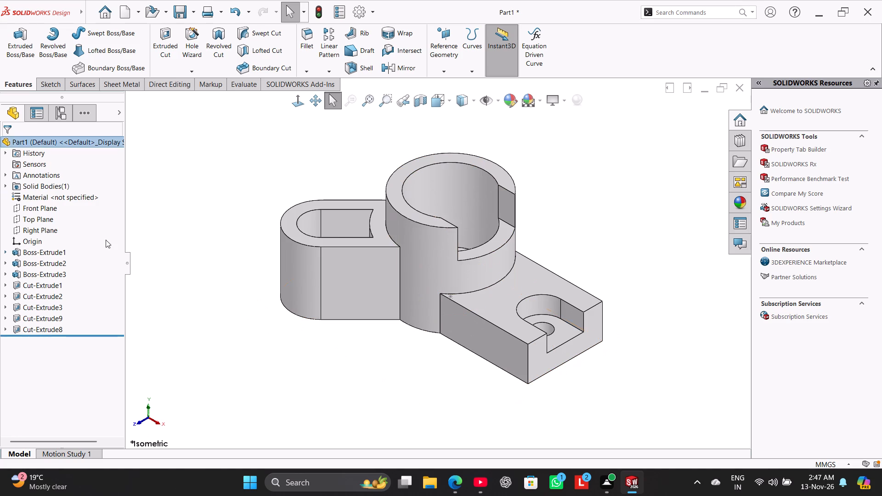
{"action": "middle_click_drag", "start_coordinate": [194, 222], "coordinate": [197, 220]}
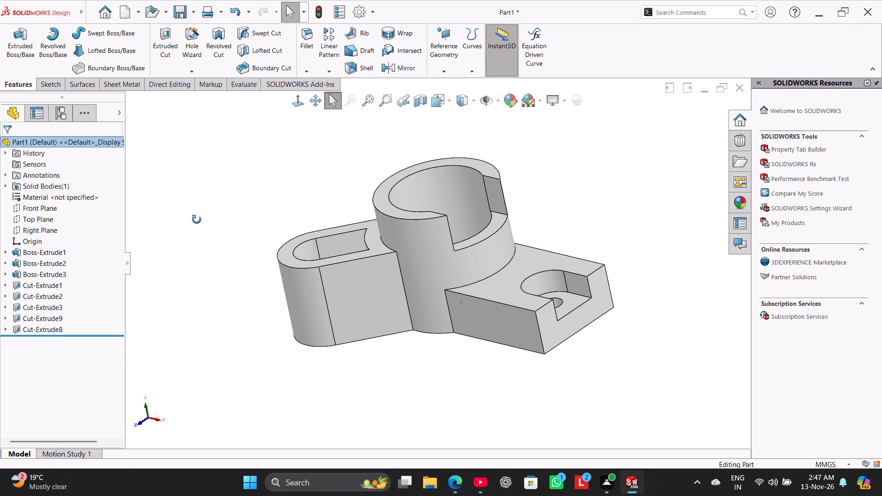
{"action": "middle_click_drag", "start_coordinate": [197, 220], "coordinate": [225, 317]}
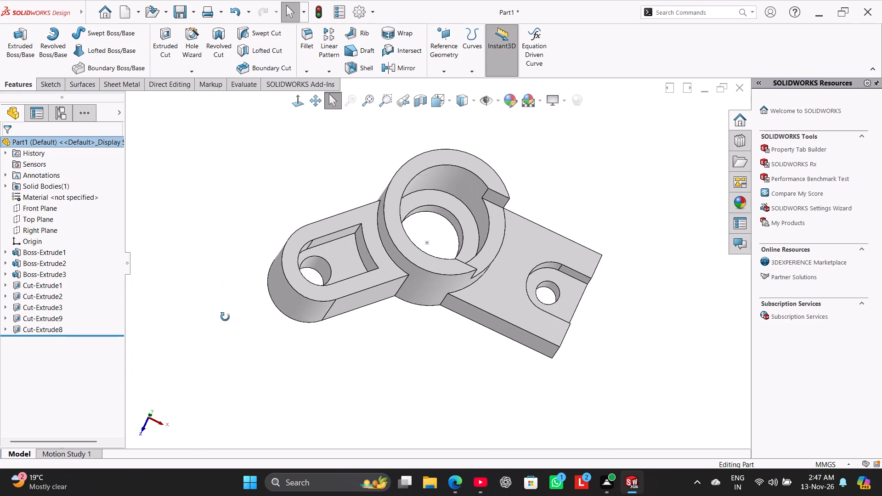
{"action": "middle_click_drag", "start_coordinate": [225, 317], "coordinate": [214, 297]}
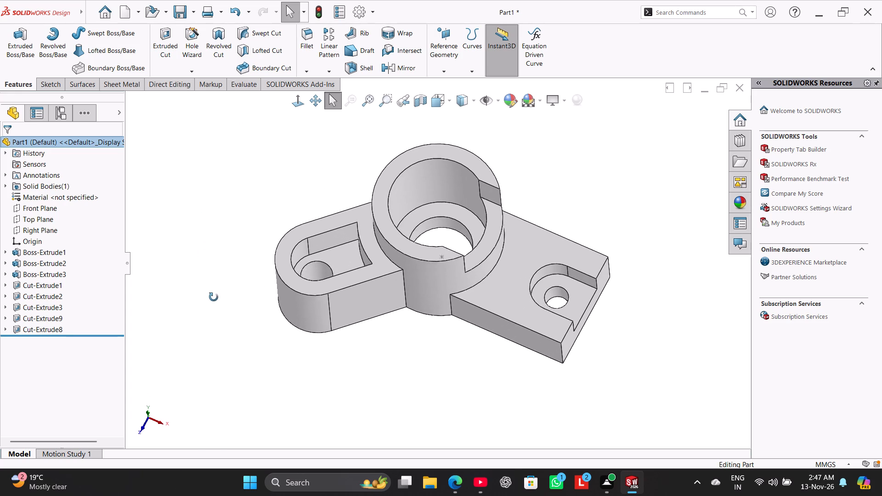
{"action": "middle_click_drag", "start_coordinate": [214, 297], "coordinate": [213, 306]}
{"action": "right_click_drag", "start_coordinate": [262, 279], "coordinate": [384, 188]}
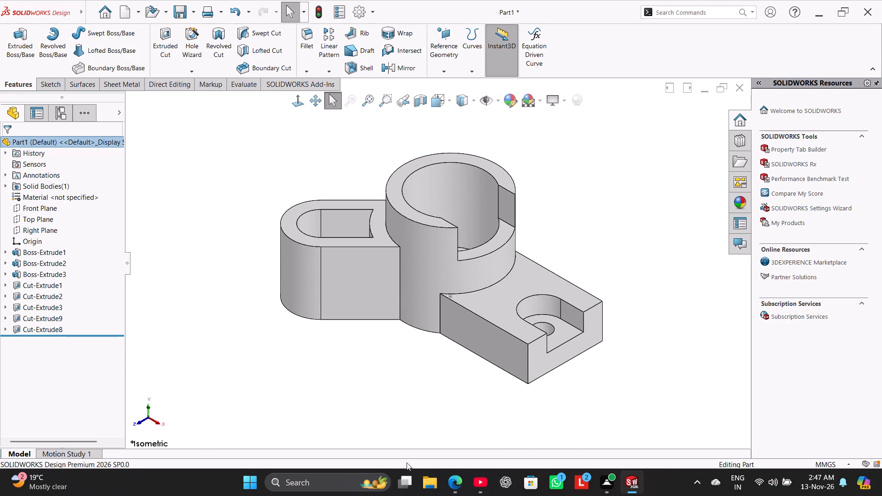
Switch to File Explorer and, in Fuji tasks, copy the name of the "Round hub with angled arm and slotted side tab - Run 13" folder.
{"action": "left_click", "coordinate": [434, 483]}
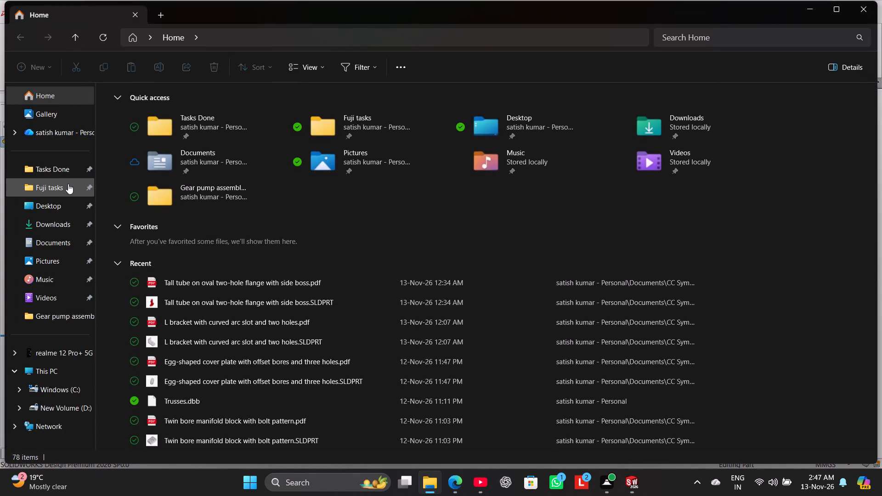
{"action": "left_click", "coordinate": [68, 186]}
{"action": "left_click", "coordinate": [134, 135]}
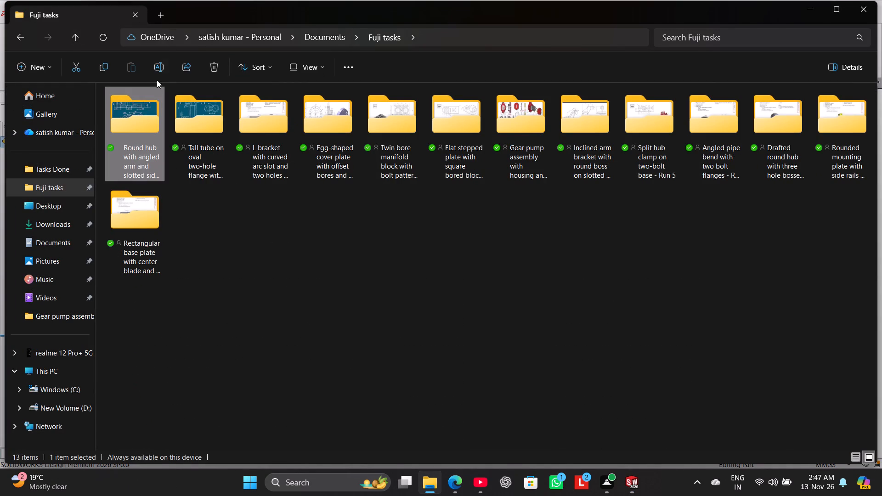
{"action": "left_click", "coordinate": [161, 64]}
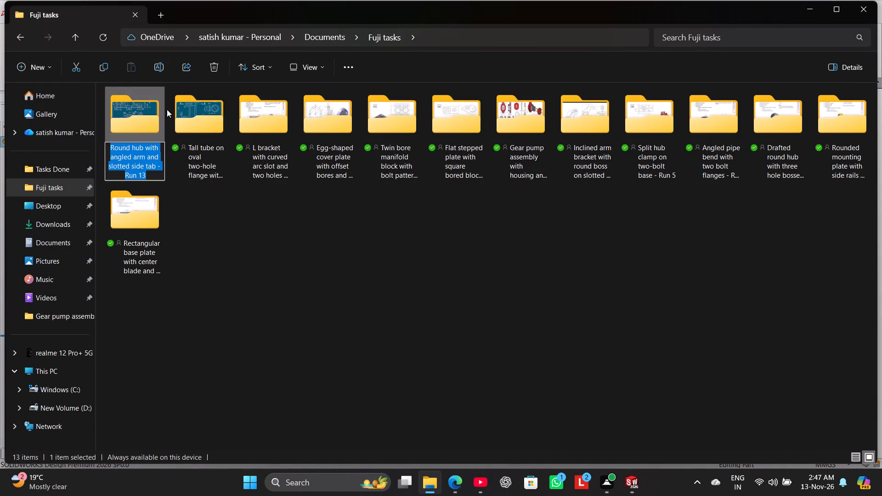
{"action": "key", "text": "ctrl+c"}
{"action": "left_click", "coordinate": [362, 293]}
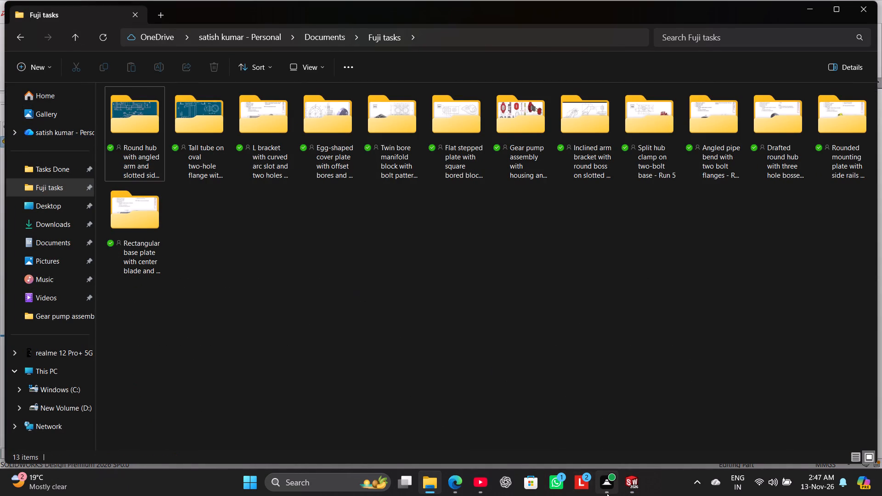
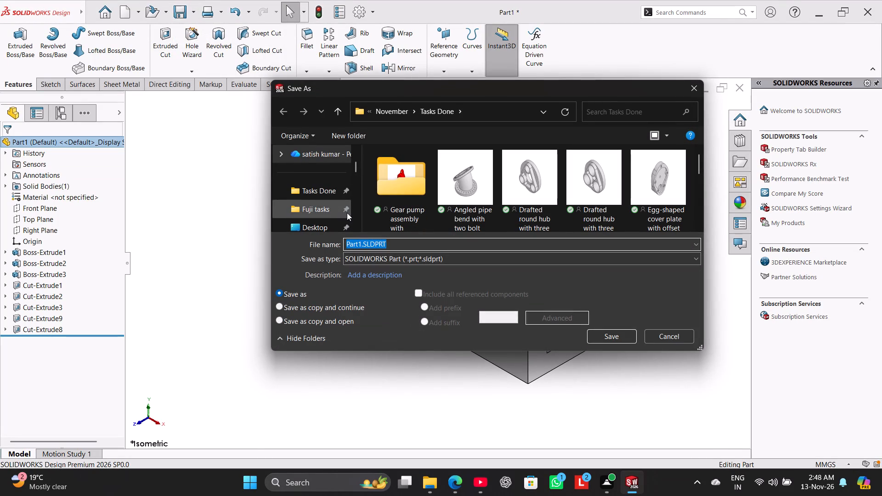
Save the part in the Tasks Done folder as "Round hub with angled arm and slotted side tab", dropping the run suffix from the copied name.
{"action": "key", "text": "ctrl+v"}
{"action": "key", "text": "BackSpace"}
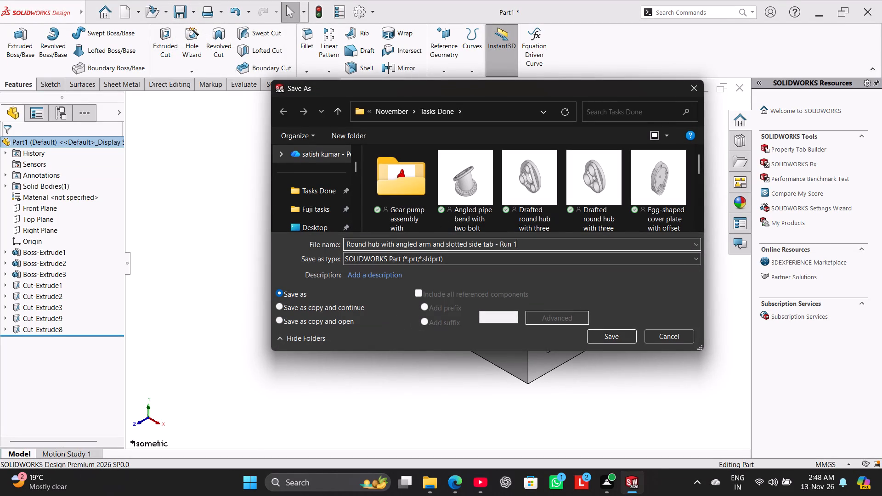
{"action": "key", "text": "BackSpace"}
{"action": "key", "text": "BackSpace"}
{"action": "key", "text": "BackSpace"}
{"action": "key", "text": "BackSpace"}
{"action": "key", "text": "BackSpace"}
{"action": "key", "text": "BackSpace"}
{"action": "key", "text": "BackSpace"}
{"action": "key", "text": "BackSpace"}
{"action": "key", "text": "ctrl+a"}
{"action": "key", "text": "ctrl+c"}
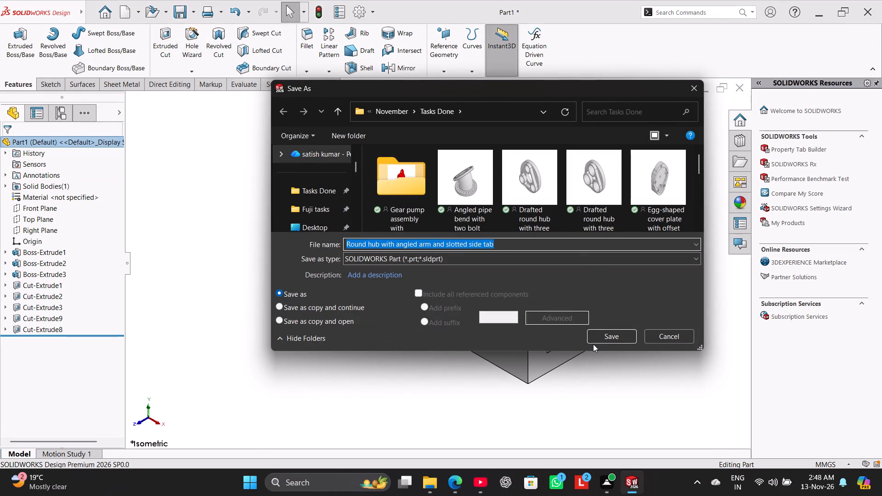
{"action": "left_click", "coordinate": [599, 340]}
Save the part again in Adobe Portable Document Format (*.pdf), keeping the proposed file name.
{"action": "left_click", "coordinate": [196, 10]}
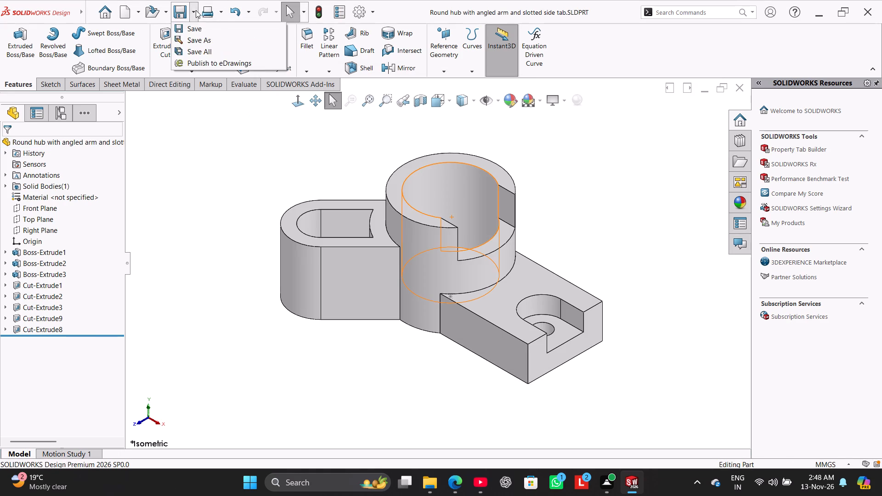
{"action": "left_click", "coordinate": [202, 40]}
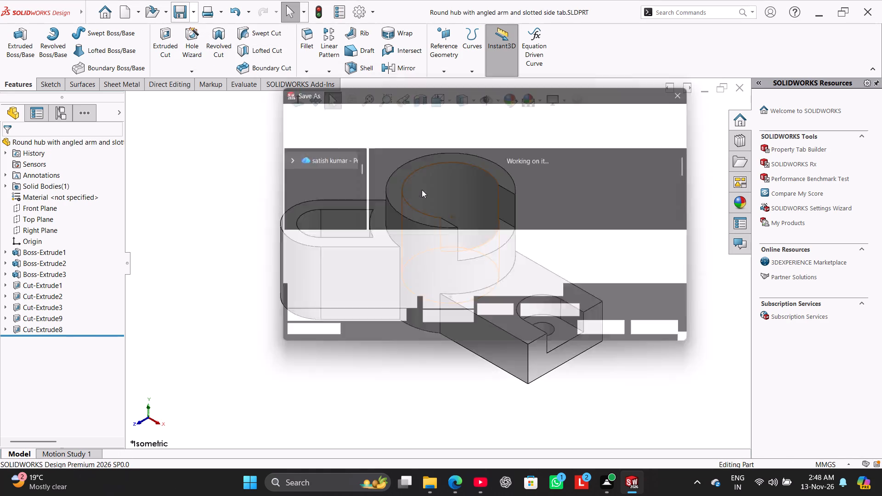
{"action": "left_click", "coordinate": [454, 258]}
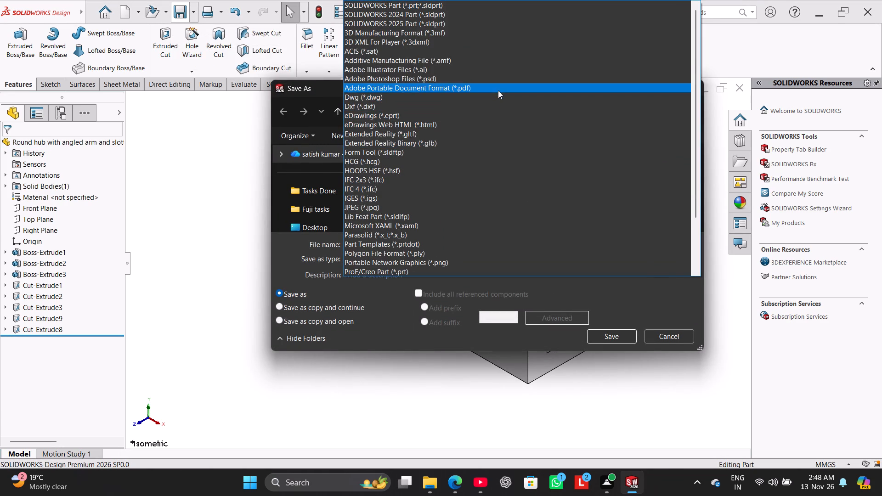
{"action": "left_click", "coordinate": [498, 90]}
{"action": "left_click", "coordinate": [621, 352]}
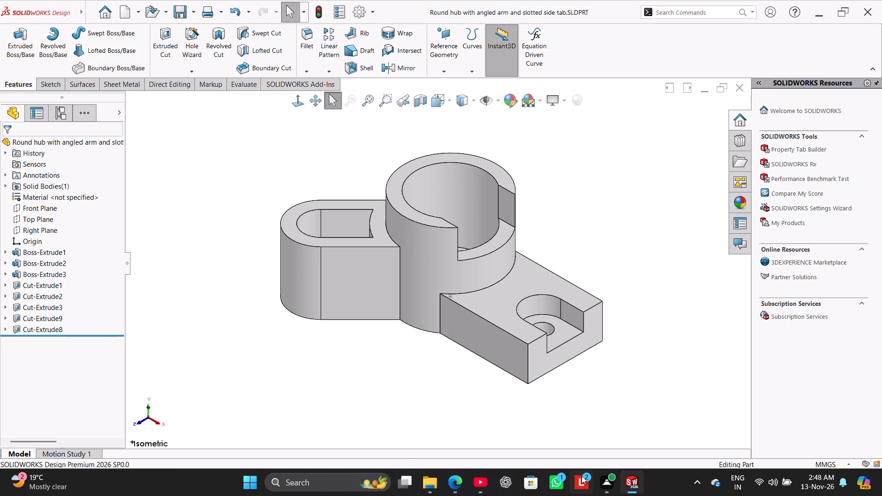
Close the round hub part document.
{"action": "left_click", "coordinate": [744, 85]}
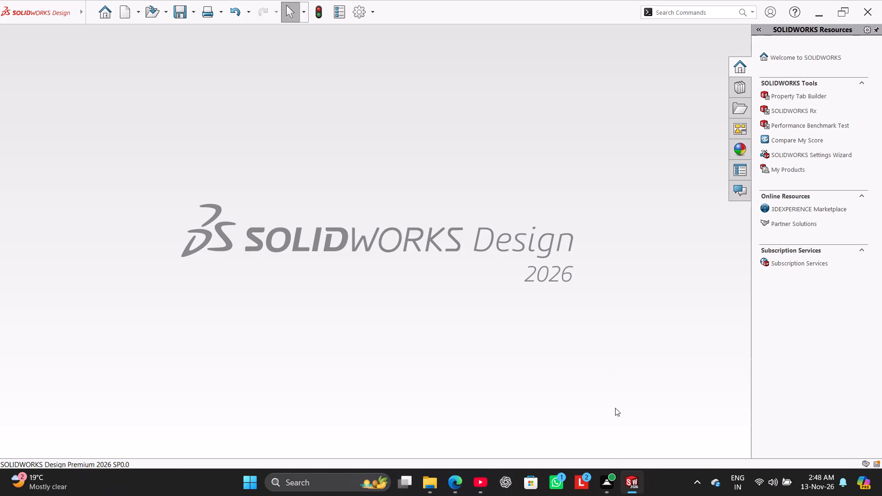